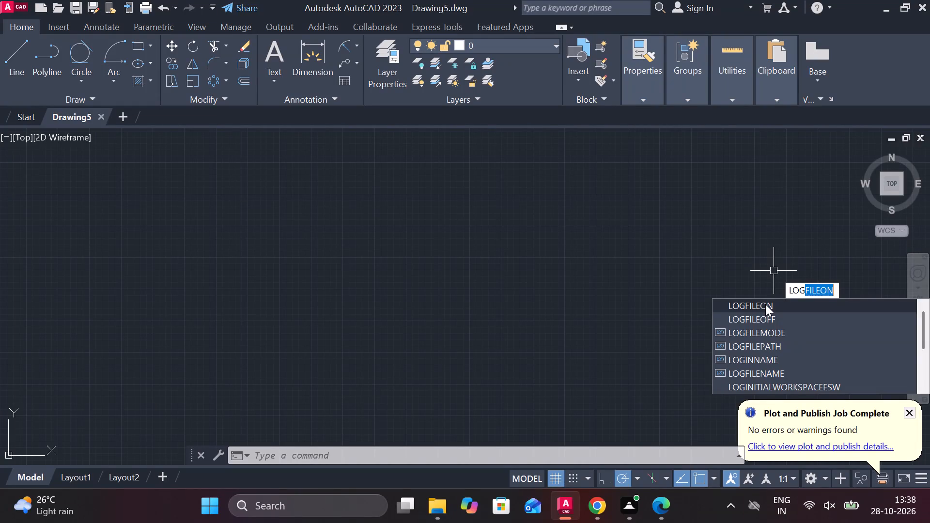
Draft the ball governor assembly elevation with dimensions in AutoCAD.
Set the model space limits with lower-left corner 0,0 and upper-right corner 297,210.
click(765, 304)
text(LIMITS)
key(Return)
key(0)
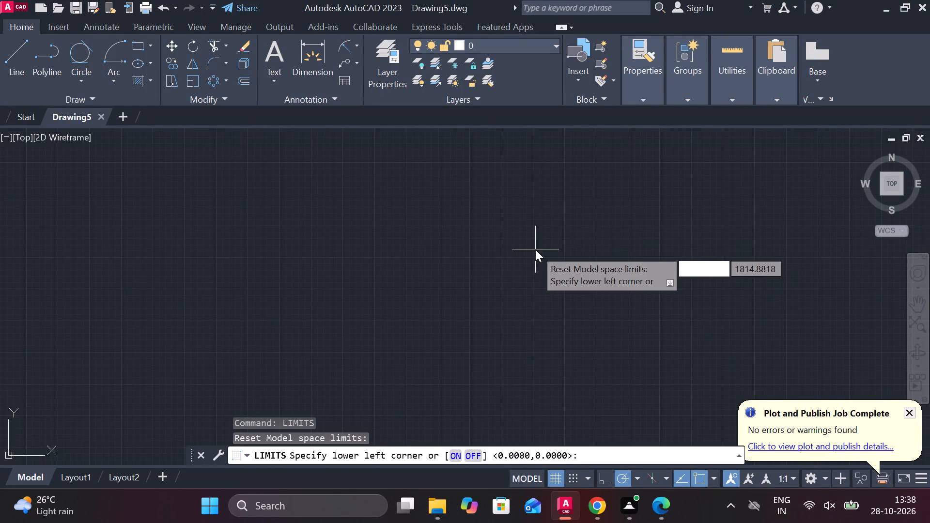
text(,0)
key(Return)
text(297,210)
key(Return)
Draw a closed horizontal rectangle 92 long and 5 high using the Line command.
key(z)
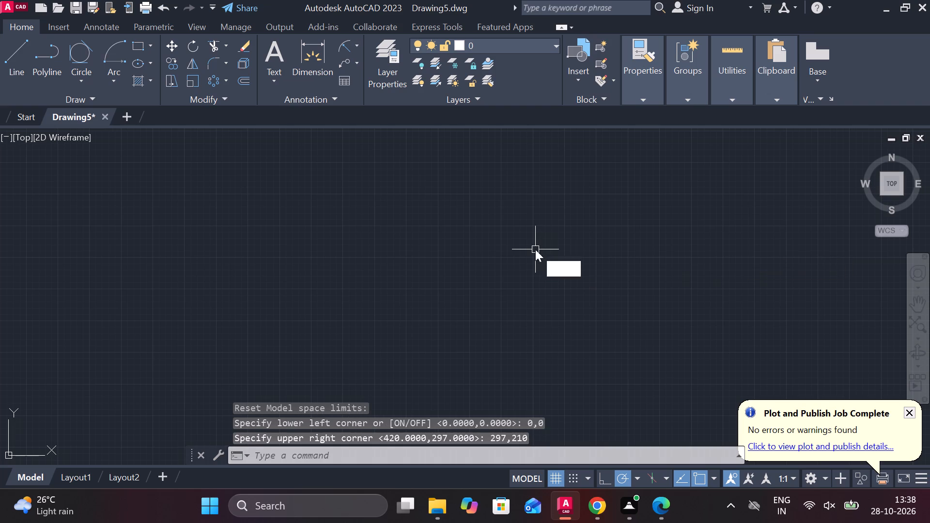
key(Return)
key(e)
key(Return)
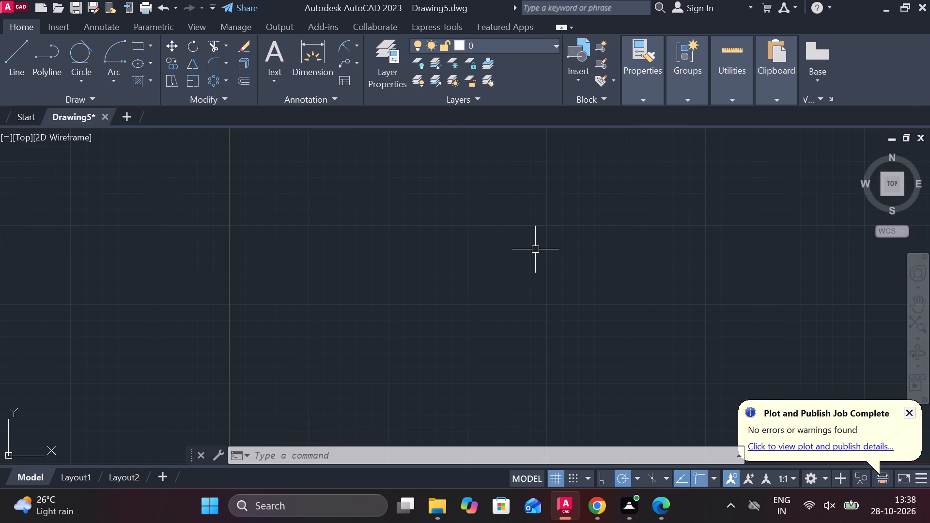
scroll(535, 249, down, 2)
scroll(535, 249, up, 2)
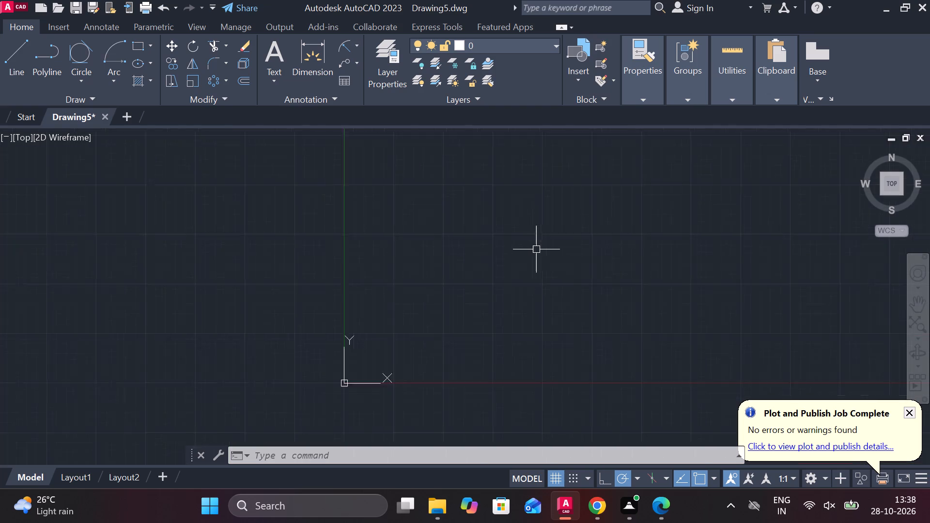
scroll(537, 249, up, 1)
middle_drag(585, 284, 382, 253)
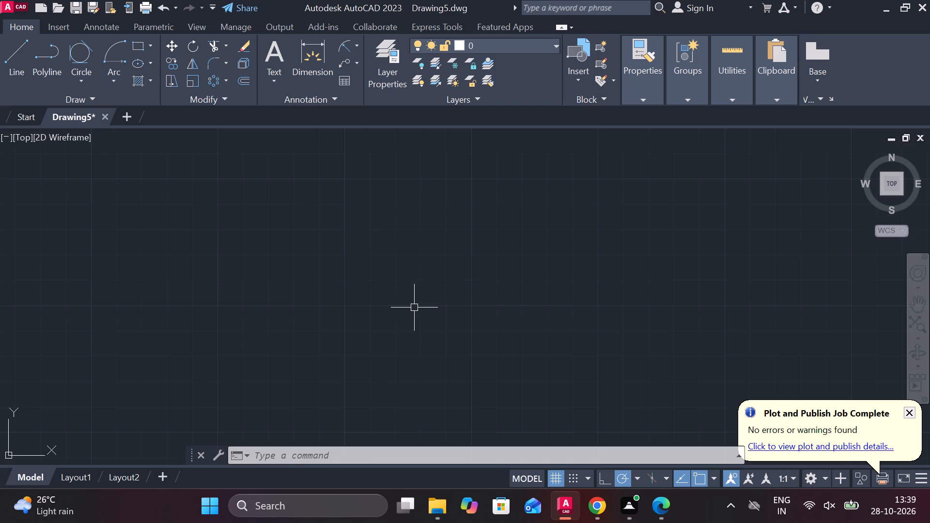
key(l)
key(Return)
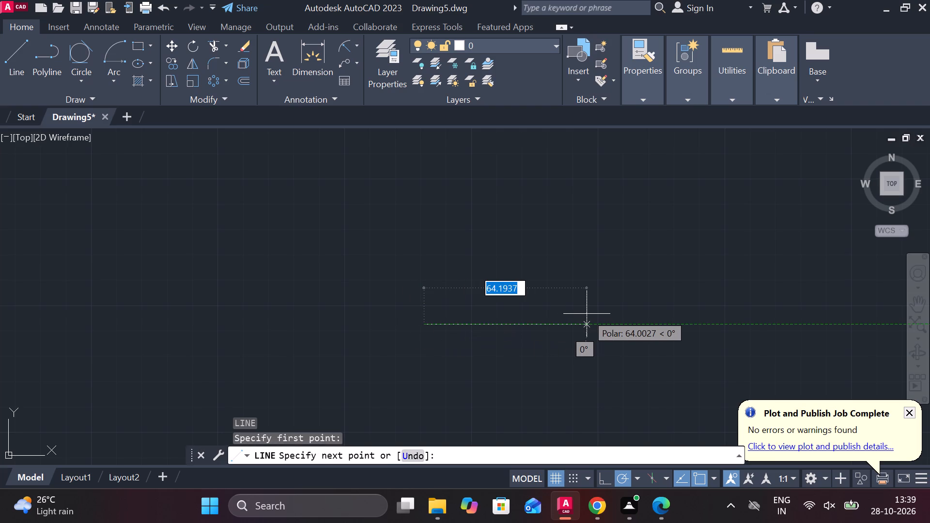
key(9)
text(2)
key(space)
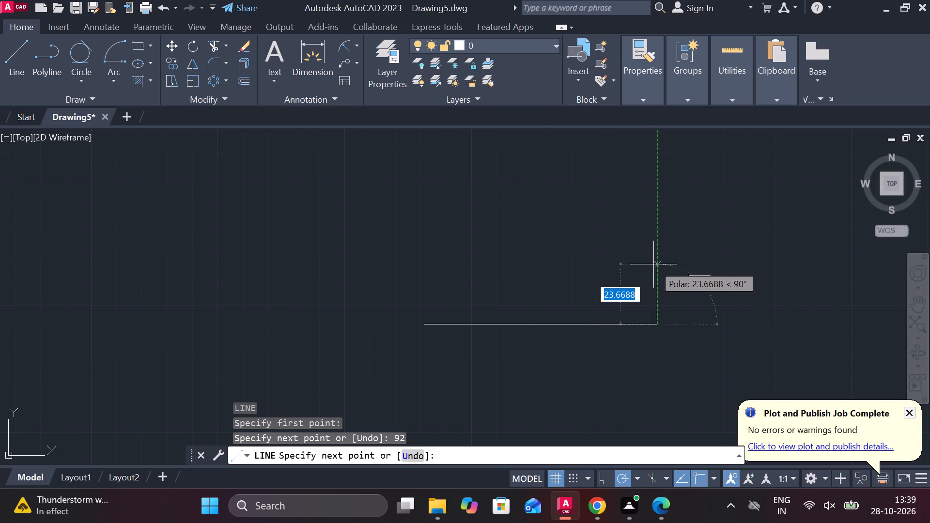
text(5)
key(space)
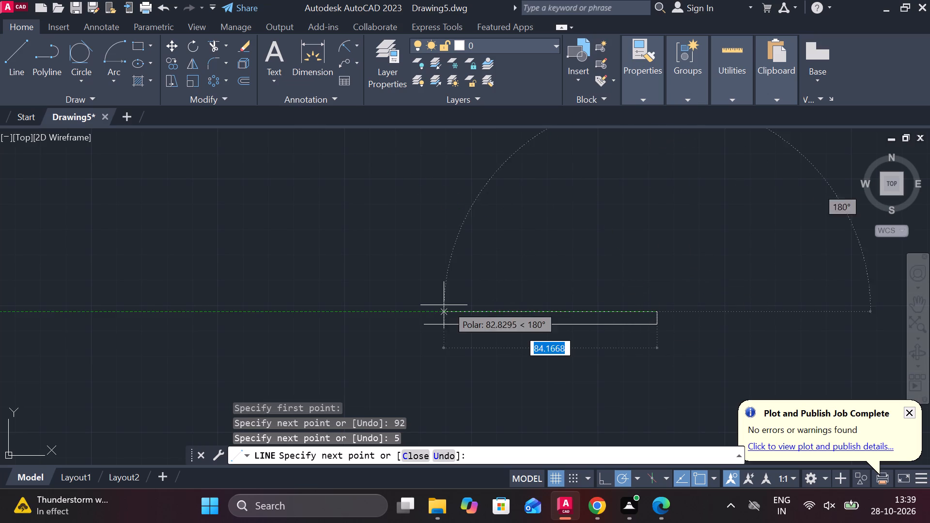
key(9)
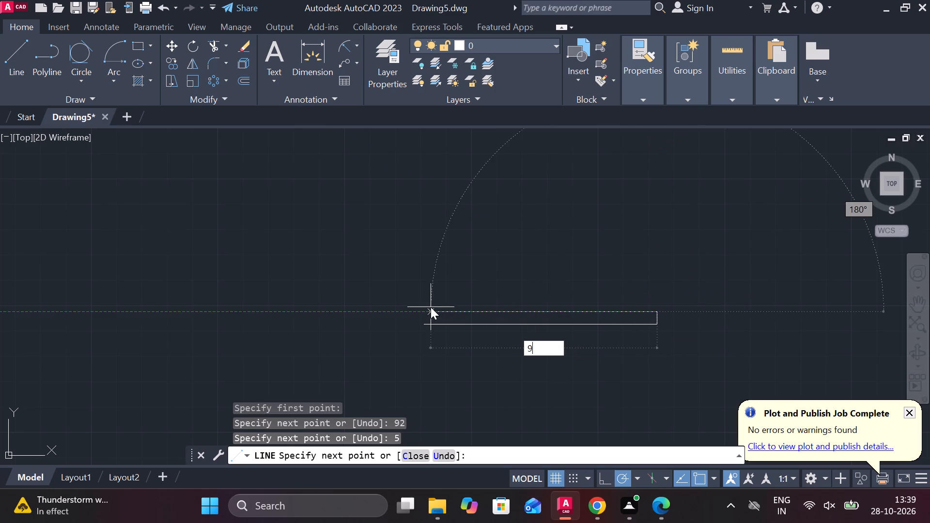
text(2)
key(space)
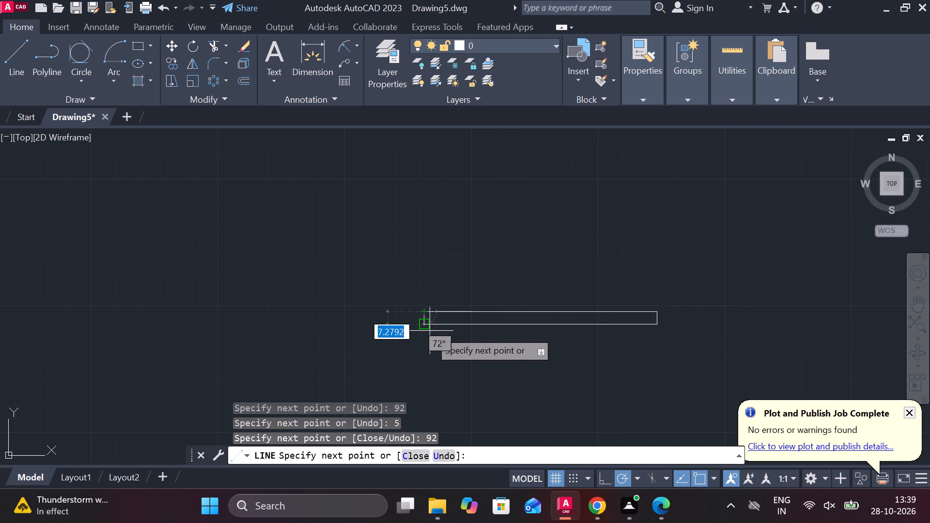
text(C)
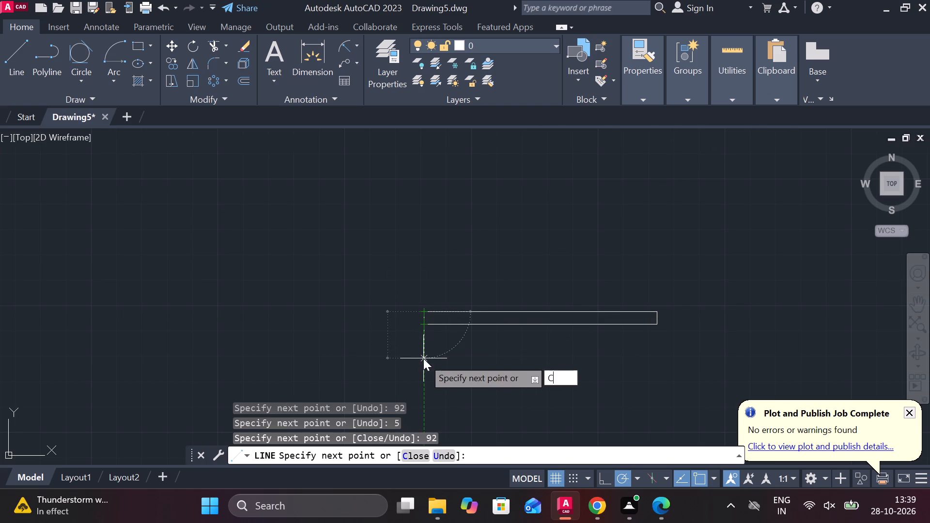
key(space)
Draw a circle tangent to the top, left and bottom sides at the rectangle's left end.
click(77, 51)
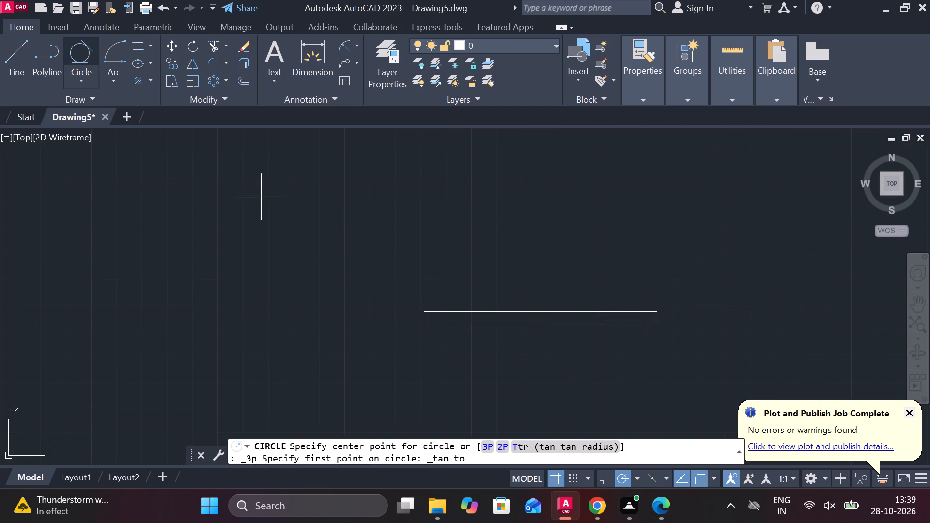
scroll(474, 330, up, 3)
click(407, 261)
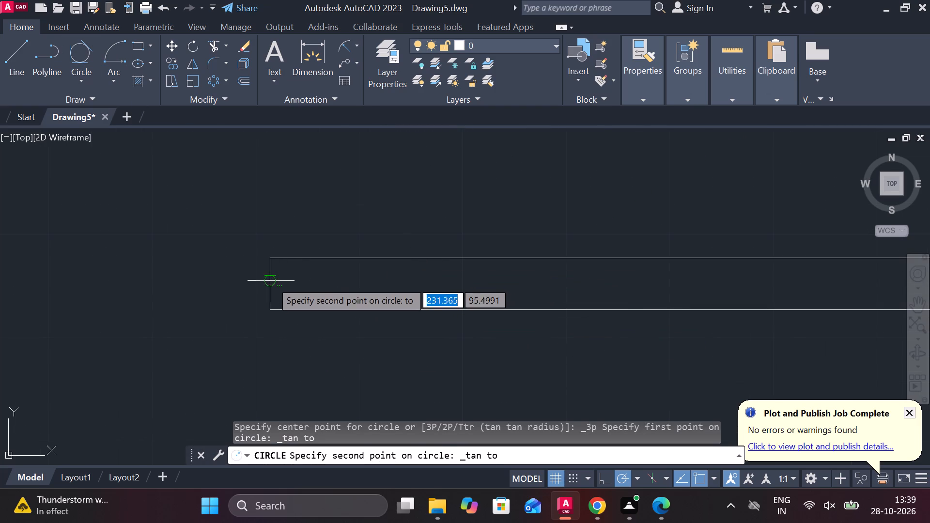
click(271, 281)
click(306, 306)
Draw a circle tangent to the top, right and bottom sides at the rectangle's right end.
scroll(390, 307, down, 3)
click(78, 60)
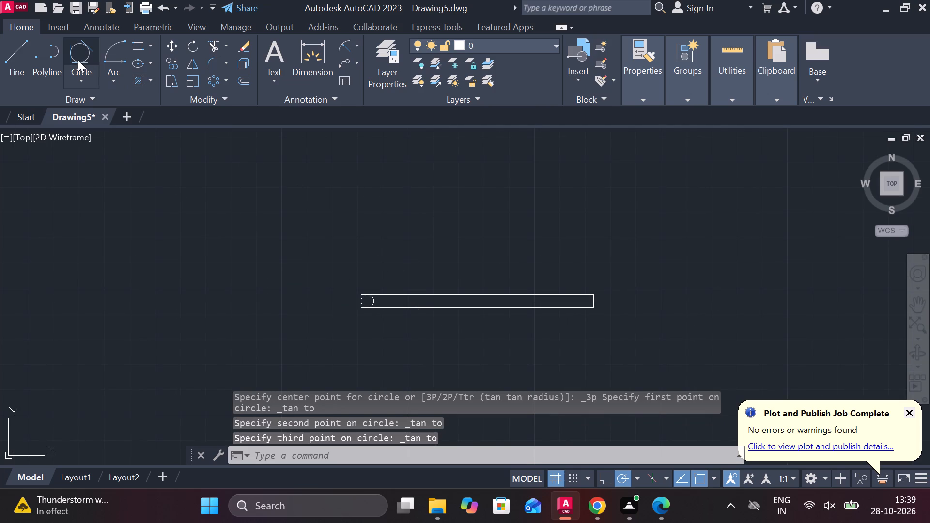
scroll(644, 303, up, 2)
click(493, 283)
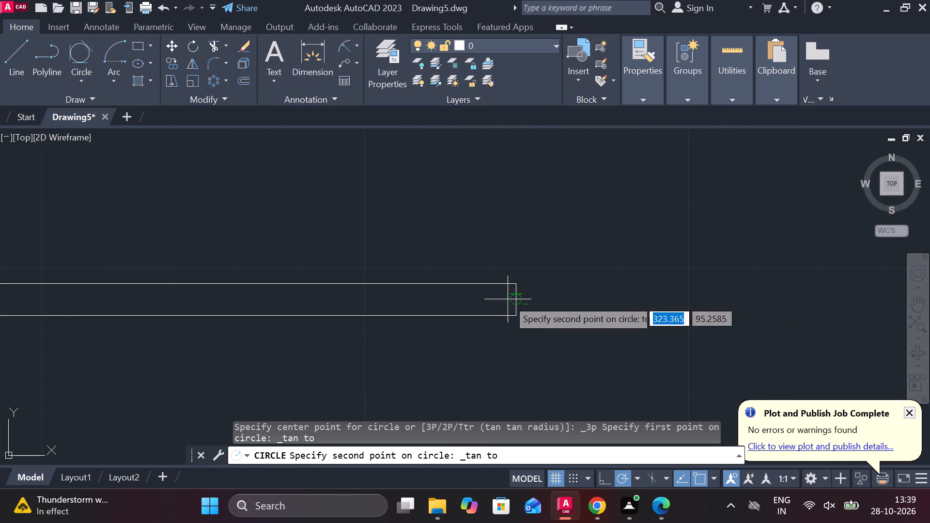
click(508, 299)
click(484, 315)
Trim the corner segments and the circle's inner half at the rectangle's left end to leave a rounded end.
scroll(572, 286, down, 1)
middle_drag(411, 302, 447, 313)
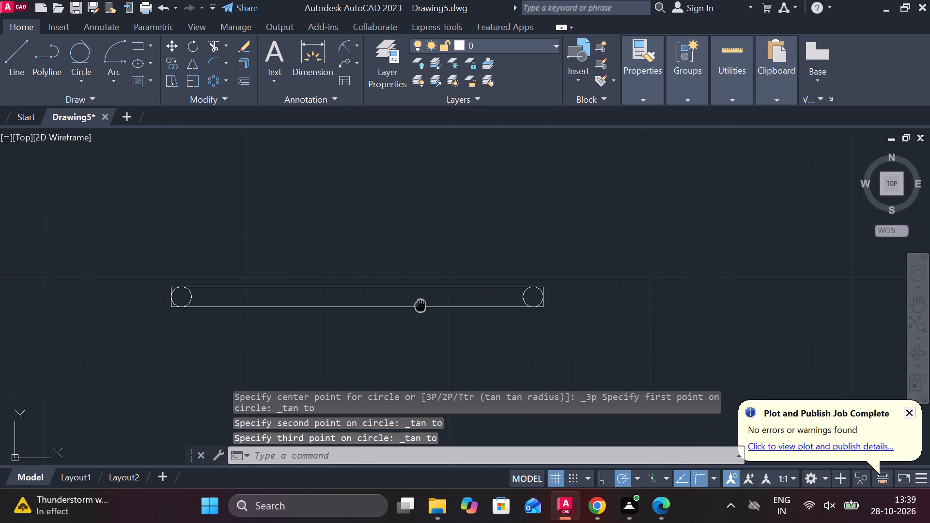
middle_drag(447, 313, 560, 315)
key(Escape)
text(TR)
key(space)
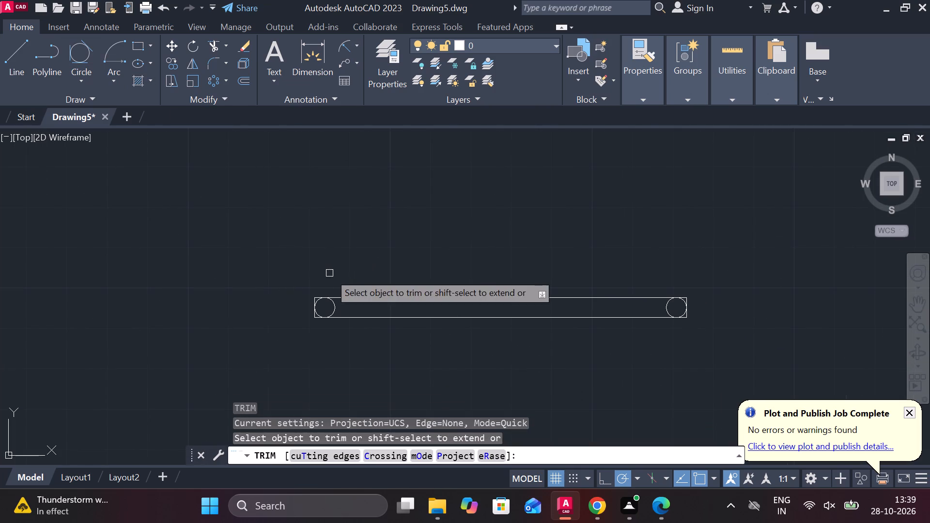
scroll(331, 309, up, 3)
click(273, 265)
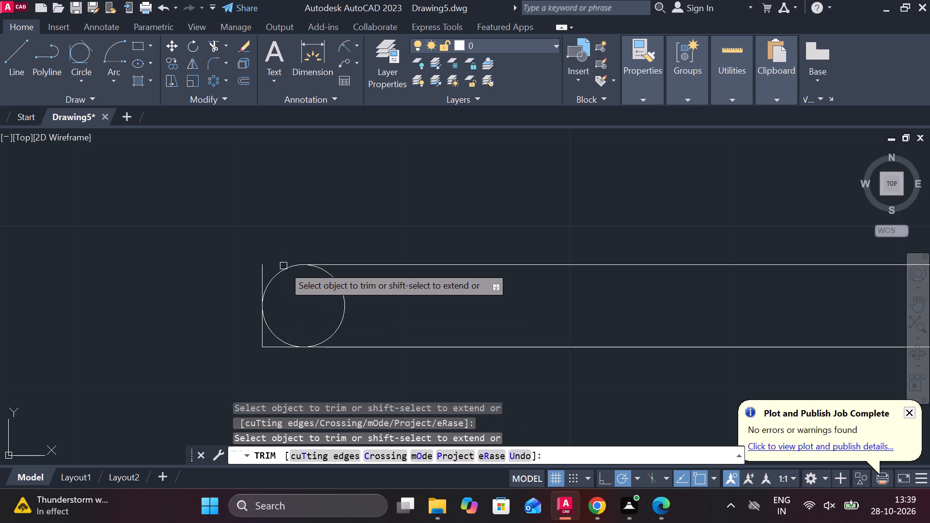
click(261, 272)
click(258, 341)
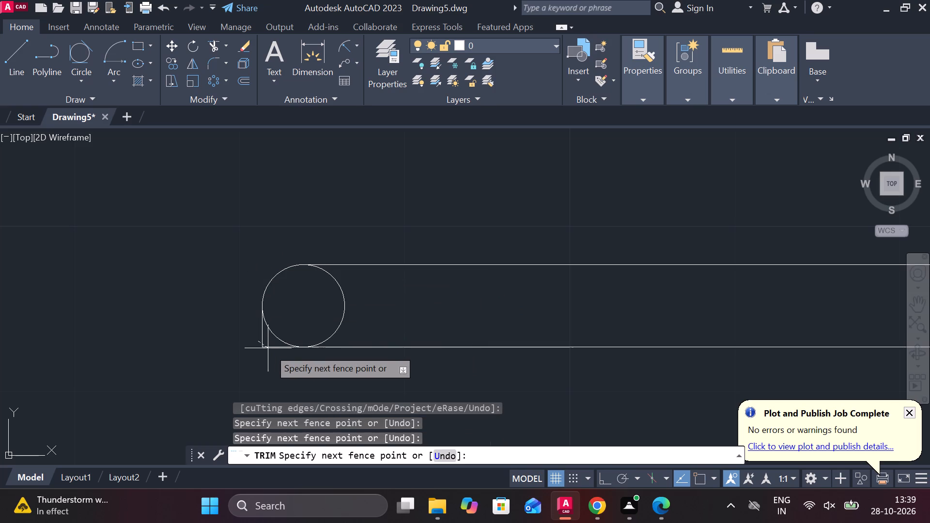
click(270, 349)
click(339, 320)
scroll(339, 320, down, 3)
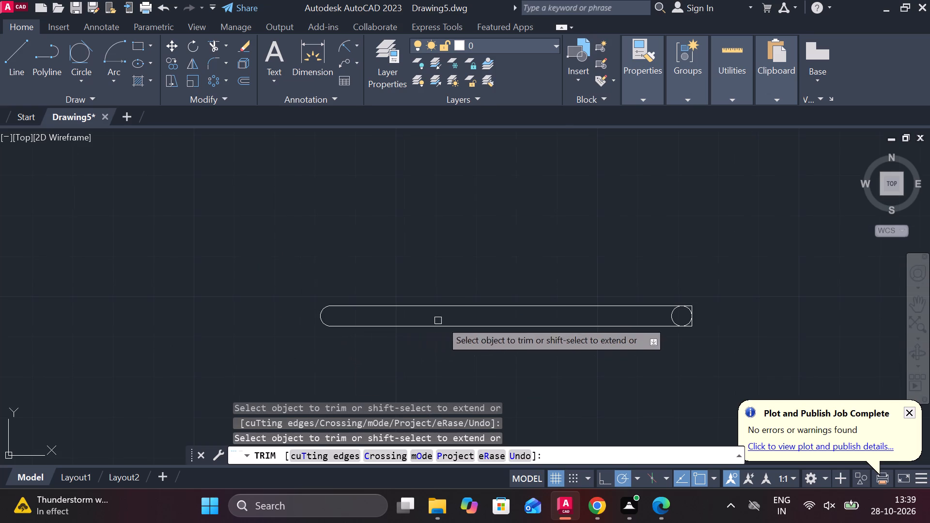
Trim the corner segments and the circle's inner half at the right end to complete the rounded slot outline.
scroll(750, 318, up, 3)
click(509, 280)
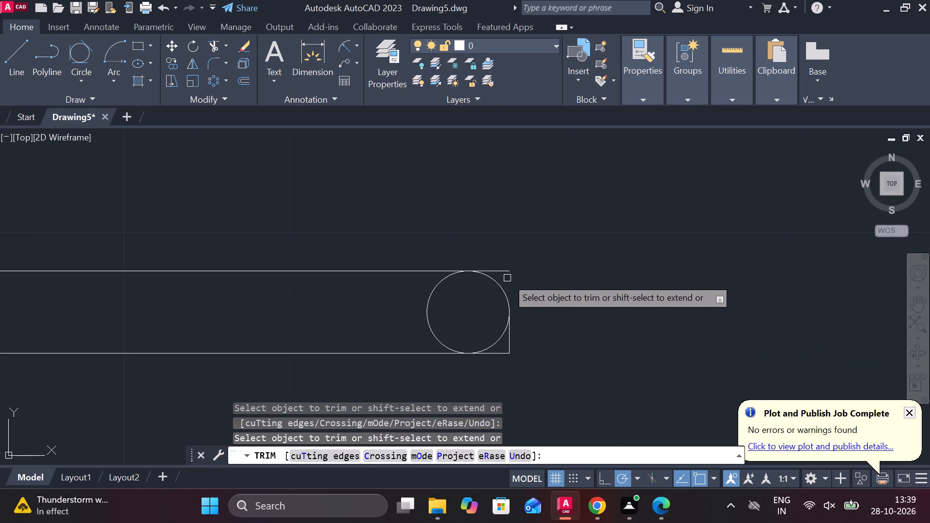
click(500, 273)
click(512, 341)
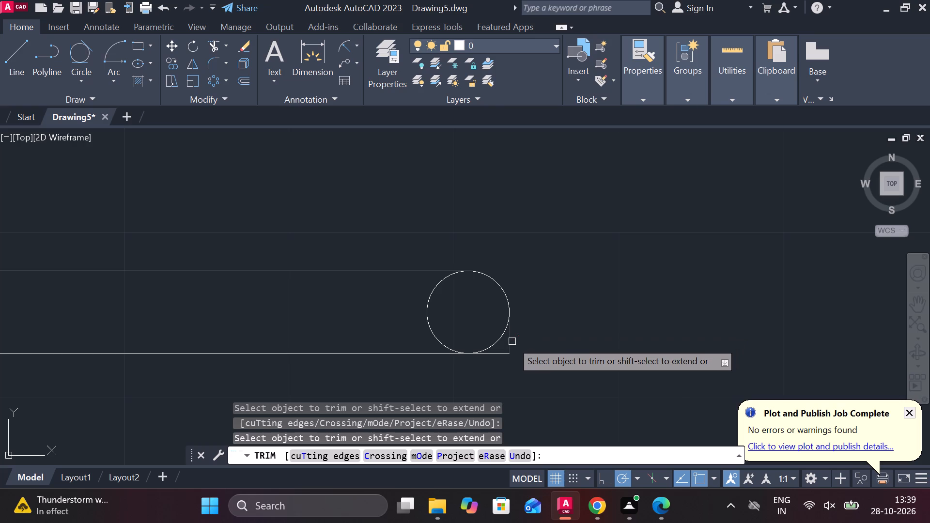
click(511, 353)
click(424, 322)
scroll(449, 325, down, 3)
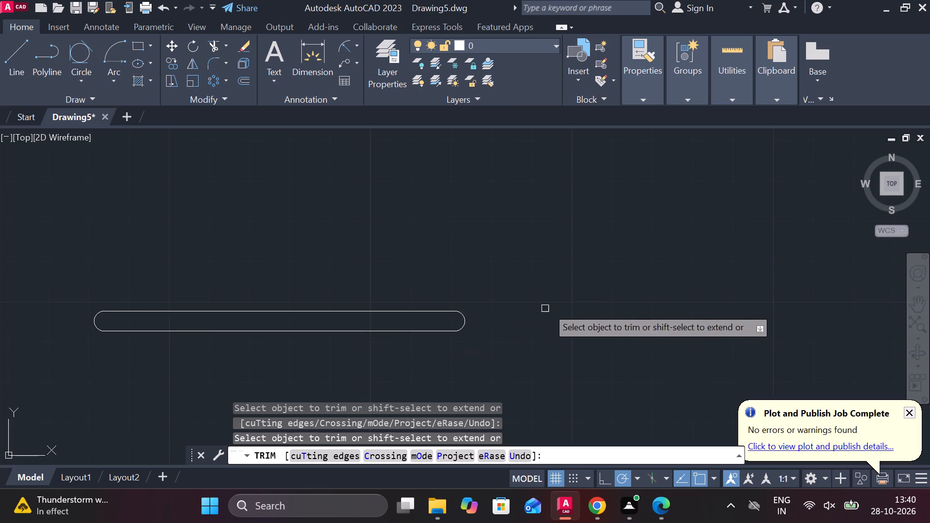
scroll(552, 307, down, 2)
key(Escape)
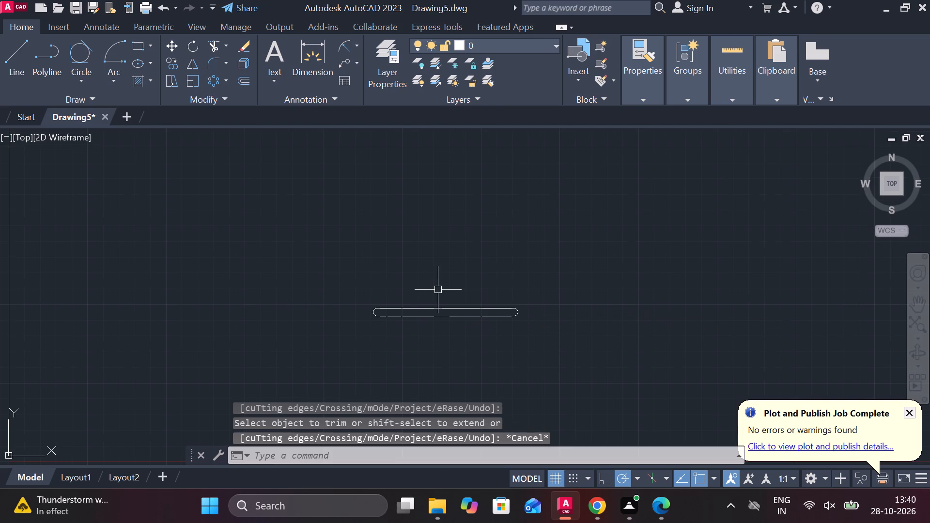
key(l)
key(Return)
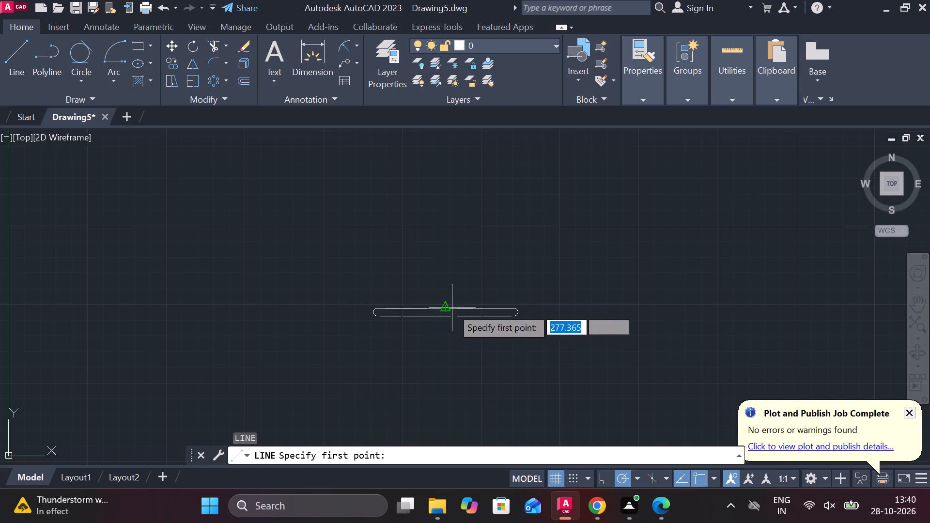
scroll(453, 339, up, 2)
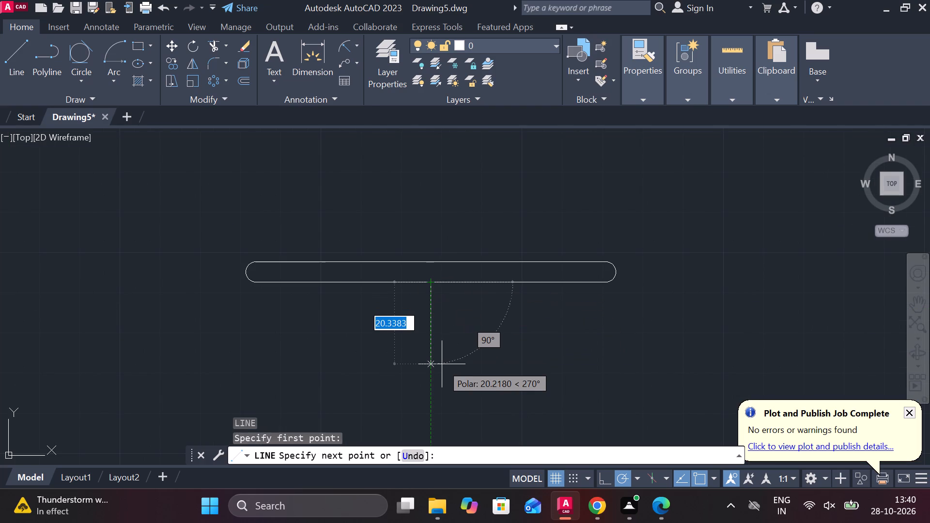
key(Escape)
Draw a 33 by 14 rectangle from lines in the empty space beyond the slot outline's left end.
middle_drag(365, 340, 380, 341)
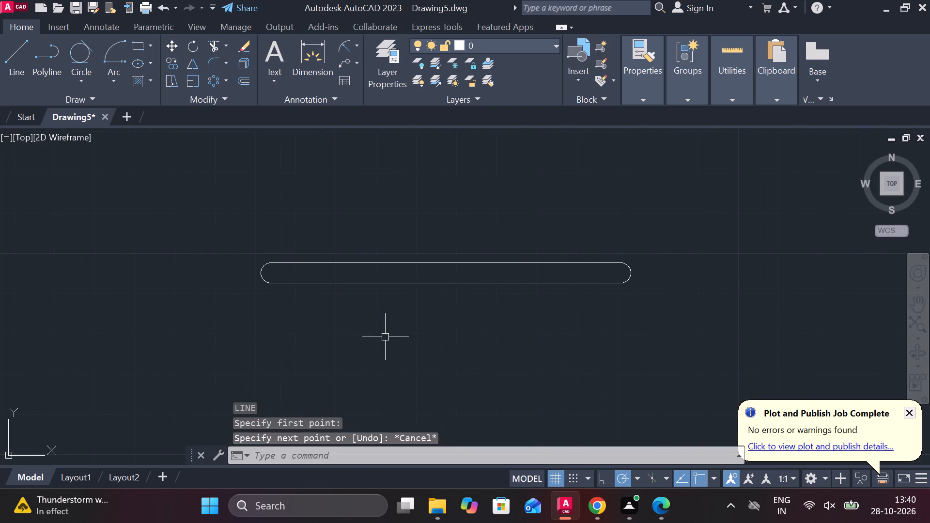
middle_drag(203, 299, 438, 337)
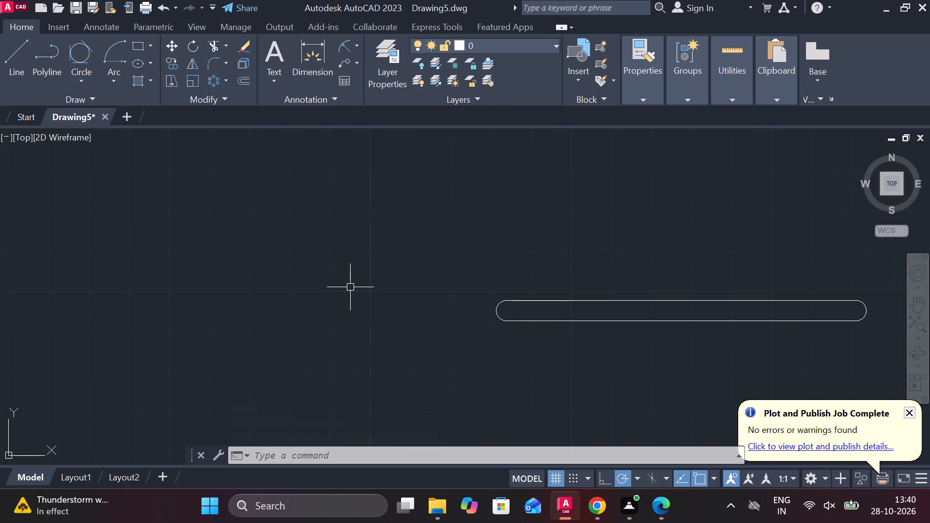
text(33)
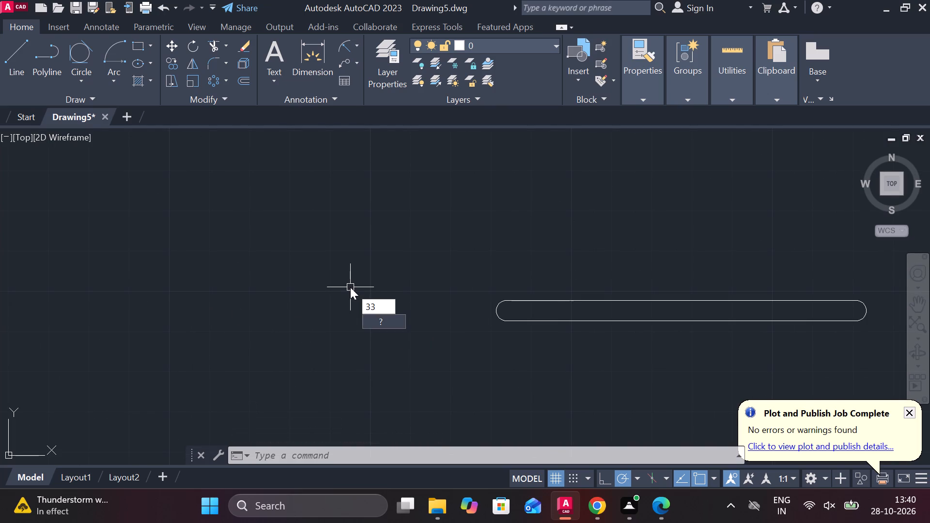
key(Escape)
key(l)
key(Return)
click(263, 278)
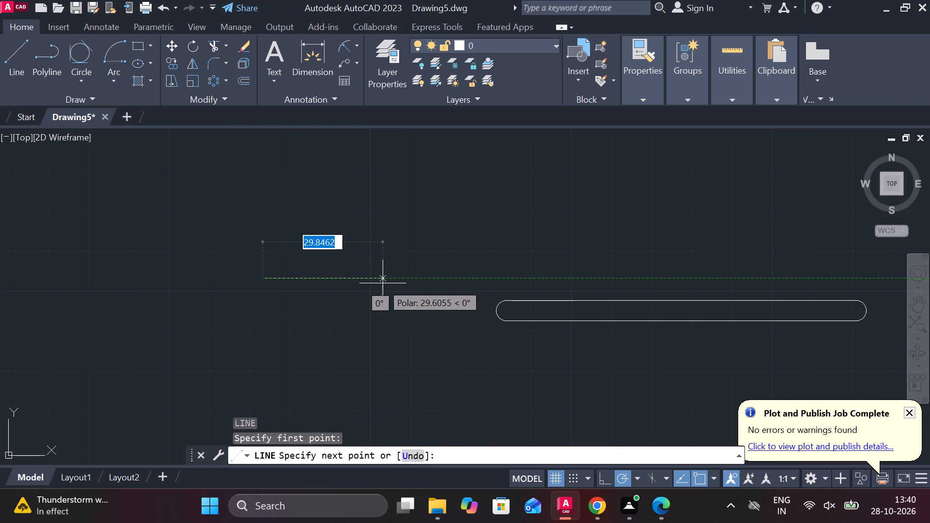
text(33)
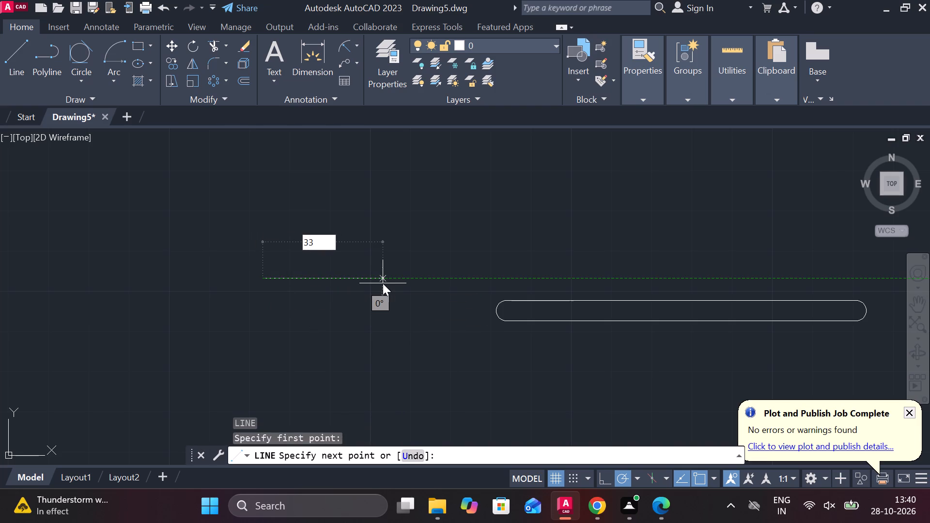
key(space)
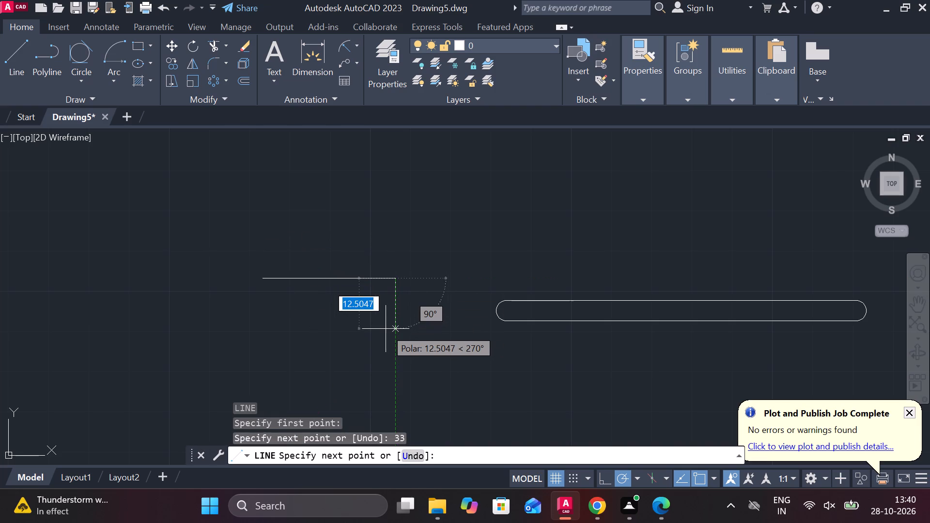
key(1)
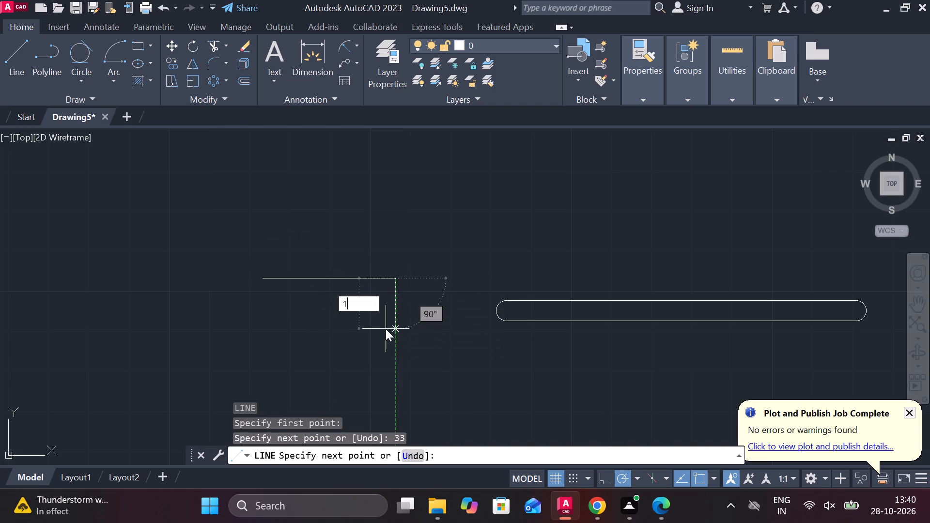
text(4)
key(space)
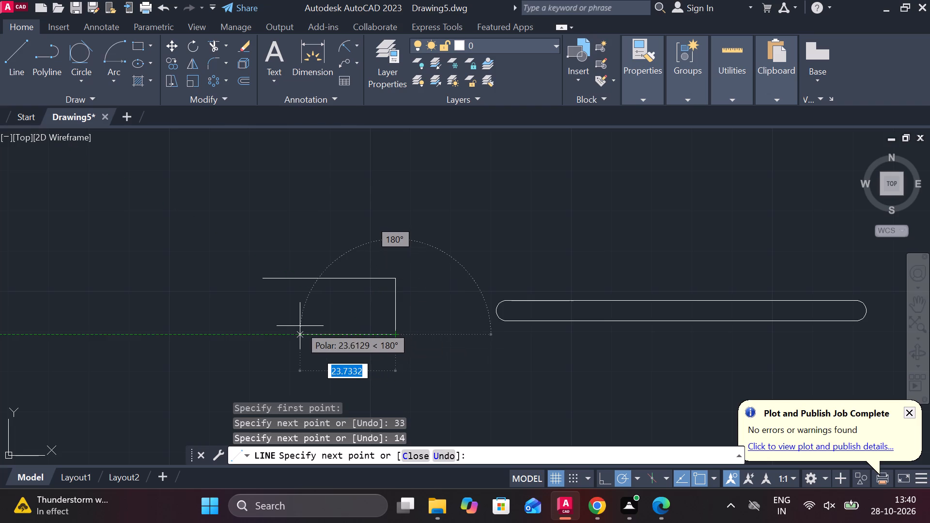
text(33)
key(space)
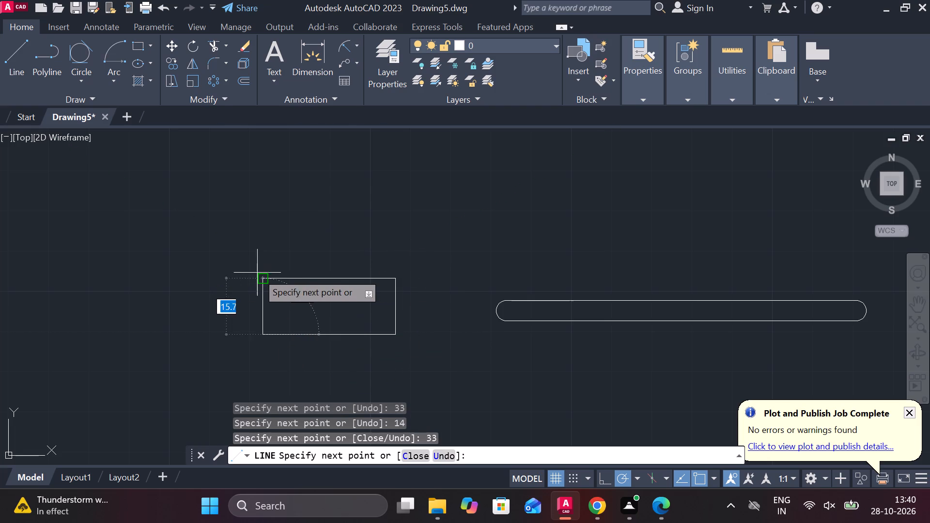
click(259, 277)
key(Escape)
Move the 33 by 14 rectangle by its top side's midpoint onto the midpoint of the slot's bottom line.
drag(214, 251, 252, 265)
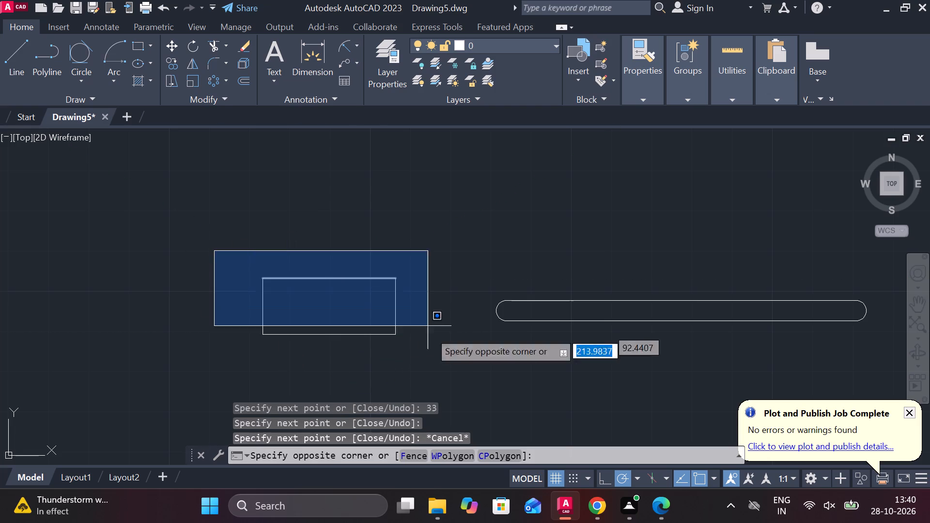
click(452, 354)
key(m)
key(Return)
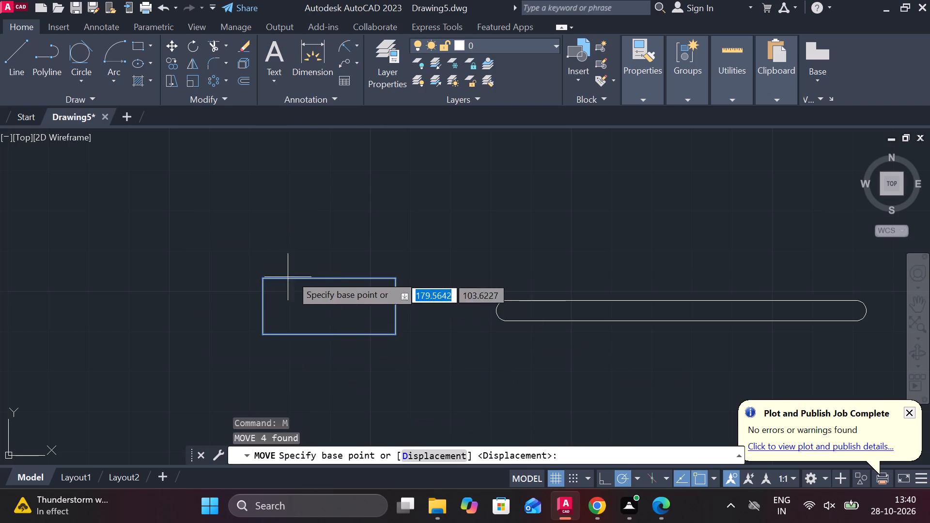
click(325, 277)
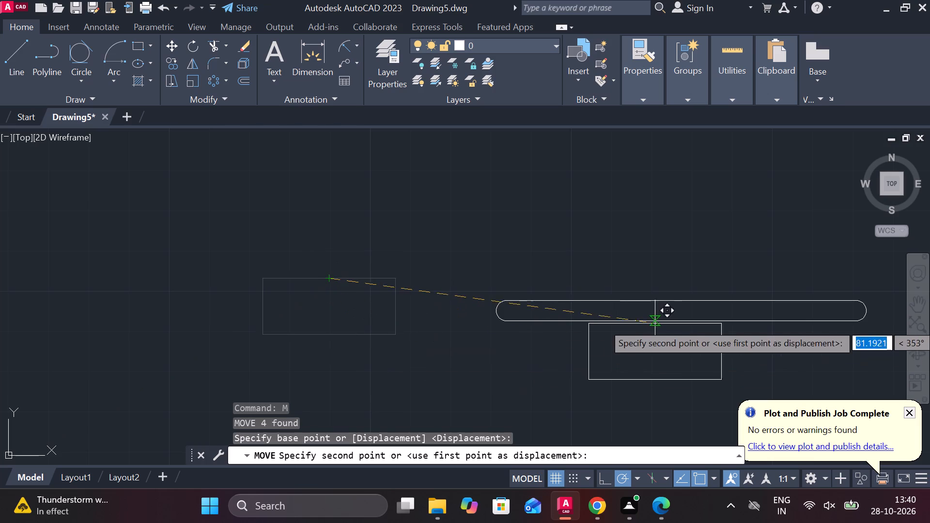
click(682, 323)
middle_drag(698, 330, 544, 302)
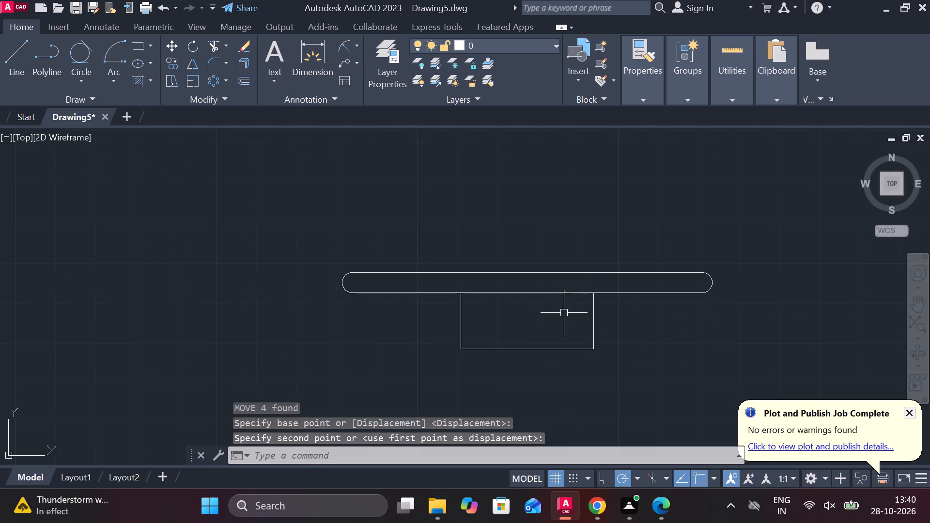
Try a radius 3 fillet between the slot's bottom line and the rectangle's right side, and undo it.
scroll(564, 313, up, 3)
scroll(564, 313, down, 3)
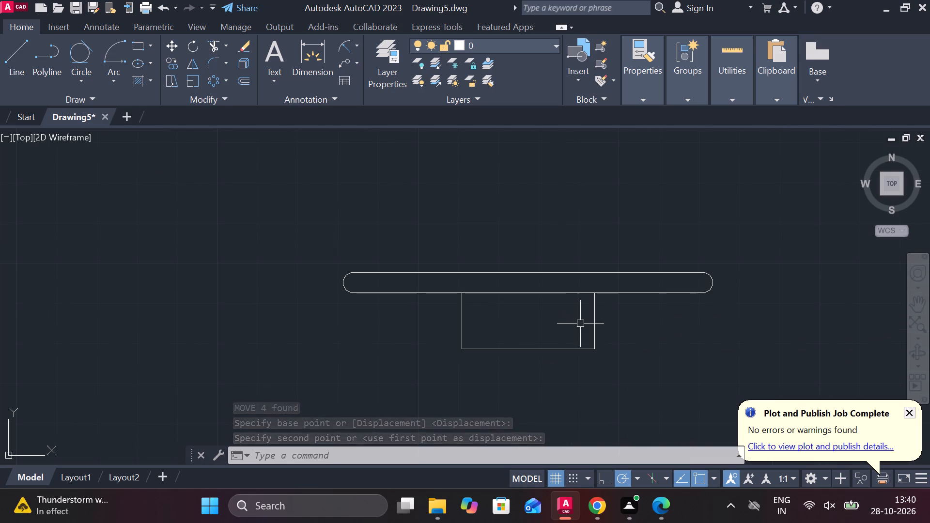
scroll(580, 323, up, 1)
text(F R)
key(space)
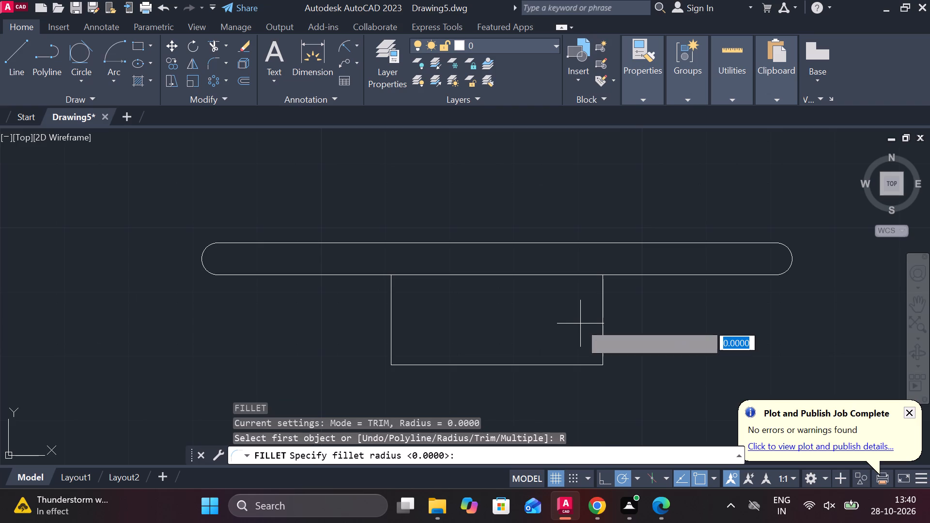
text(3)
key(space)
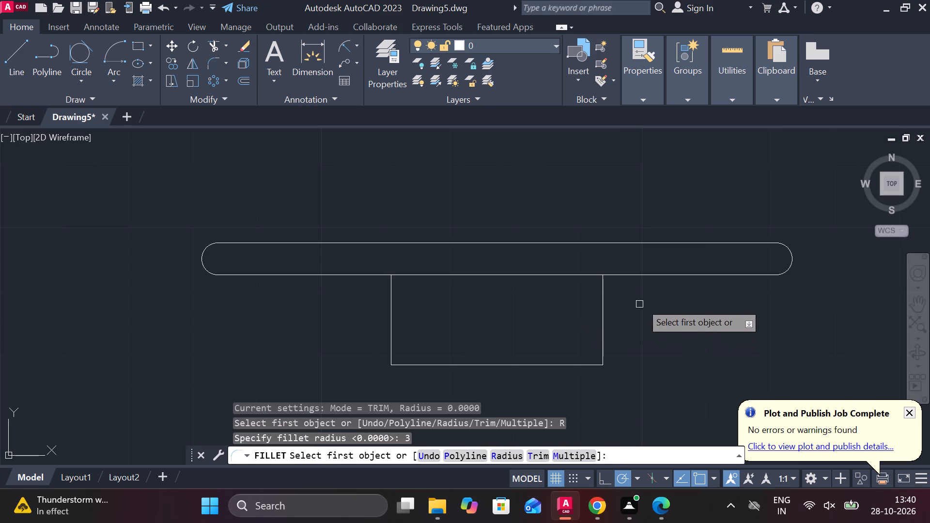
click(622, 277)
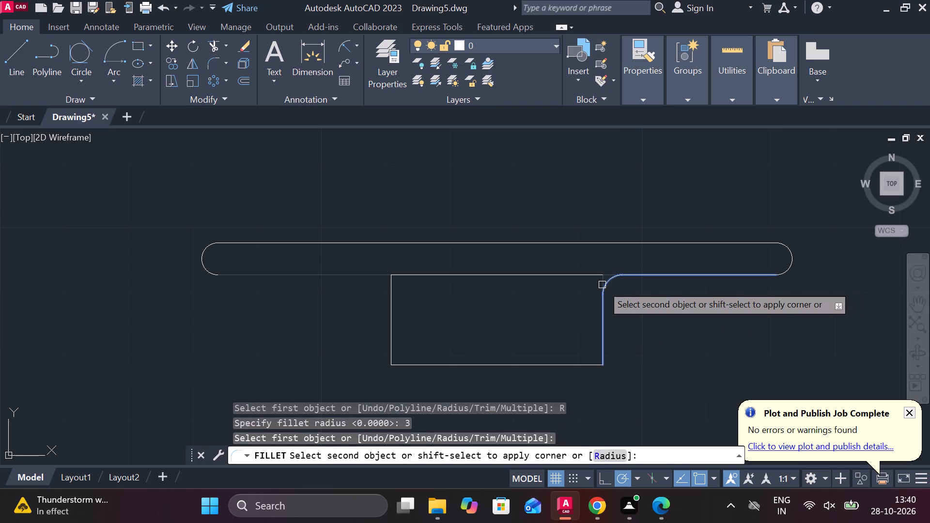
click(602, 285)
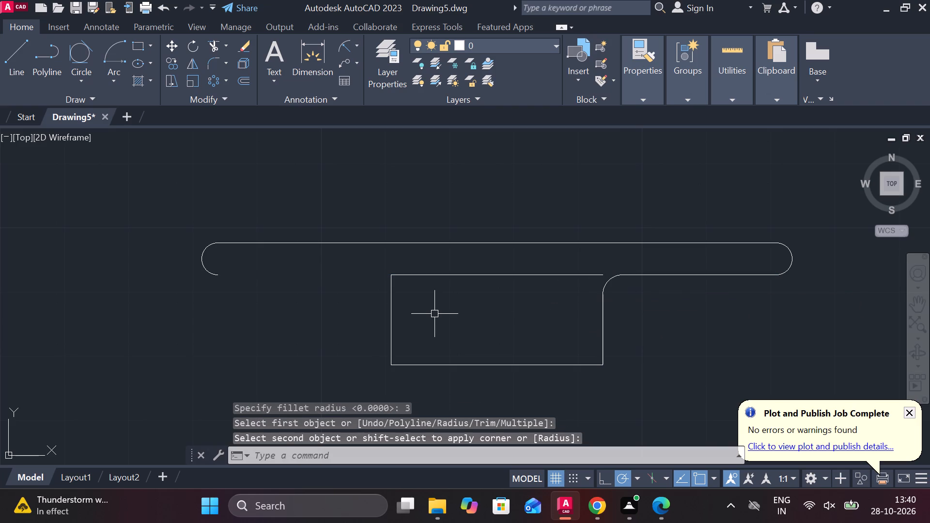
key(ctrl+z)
Trim away both overlapping lines between the slot and the rectangle, opening the slot's bottom across the rectangle's width.
text(TR)
key(space)
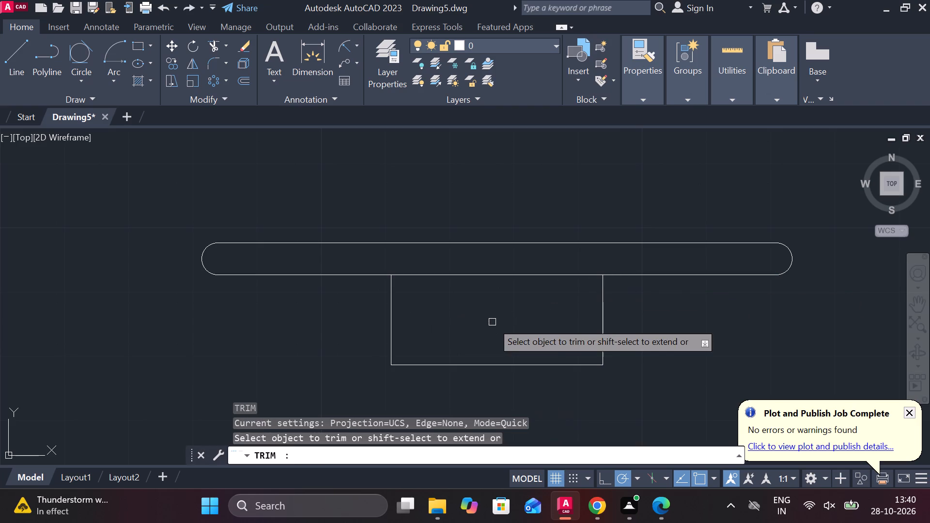
click(465, 278)
double_click(501, 276)
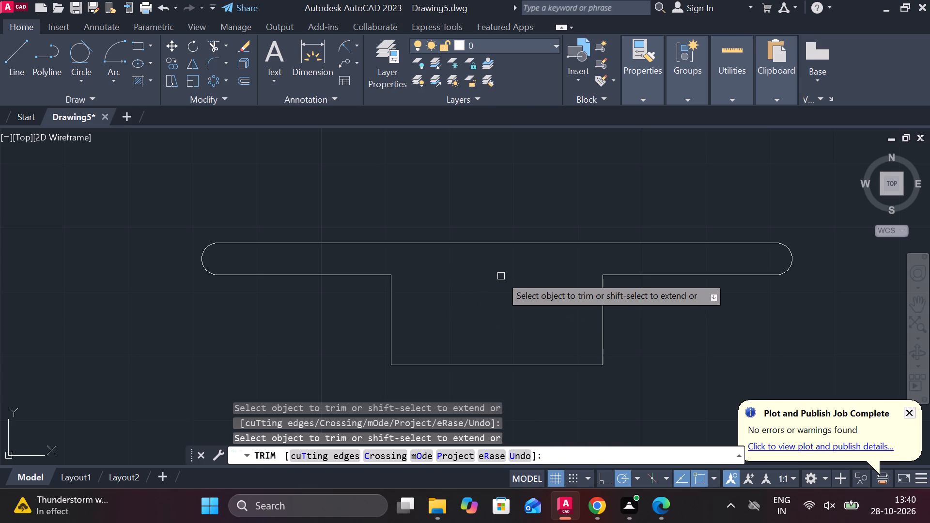
key(Escape)
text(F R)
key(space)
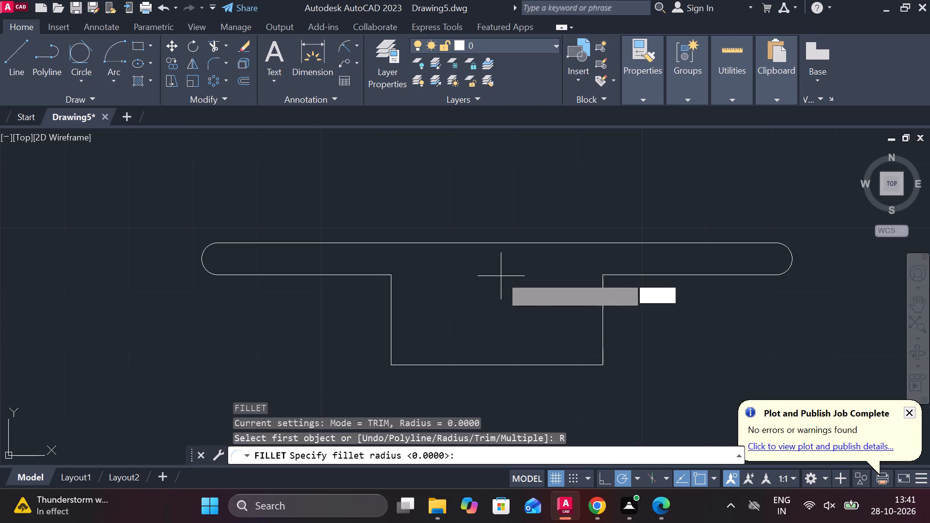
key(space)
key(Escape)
Fillet both corners where the rectangle's right and left sides meet the slot's bottom line with radius 3.
text(F R 3)
key(space)
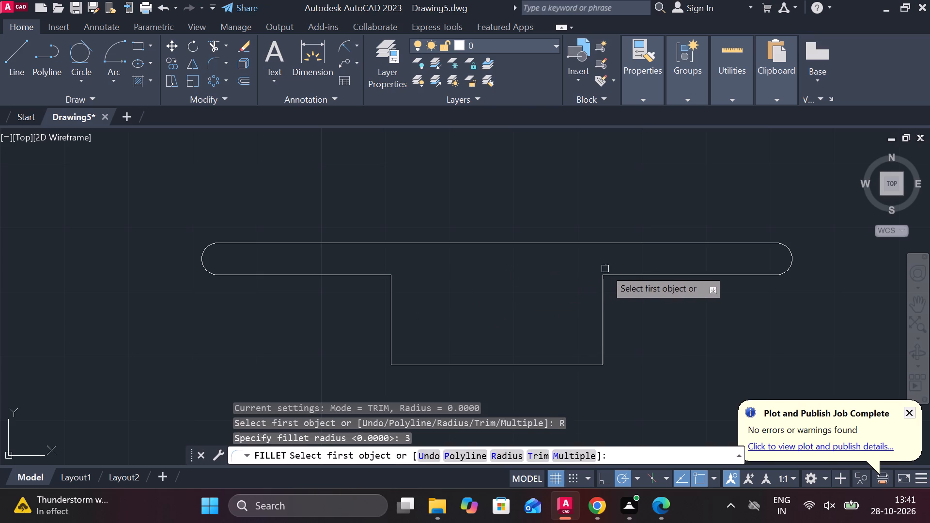
click(614, 274)
click(602, 285)
key(space)
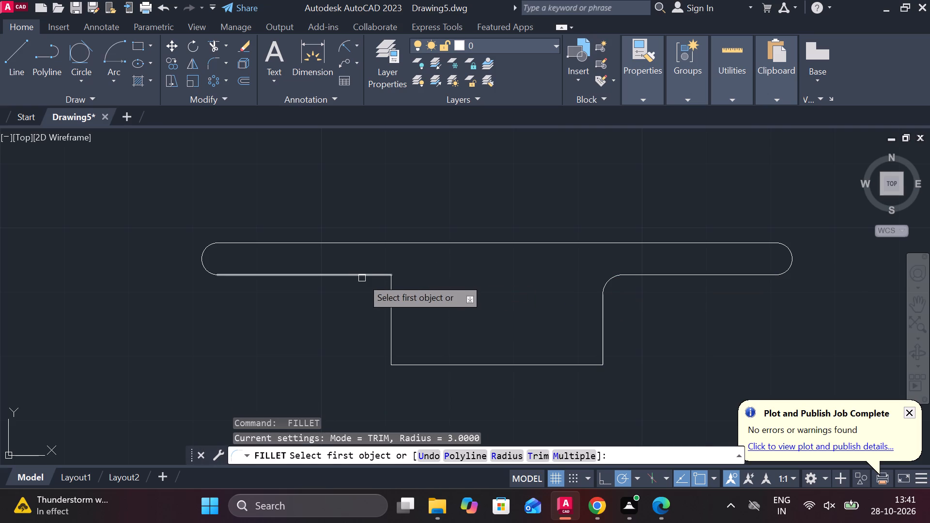
double_click(367, 278)
click(389, 288)
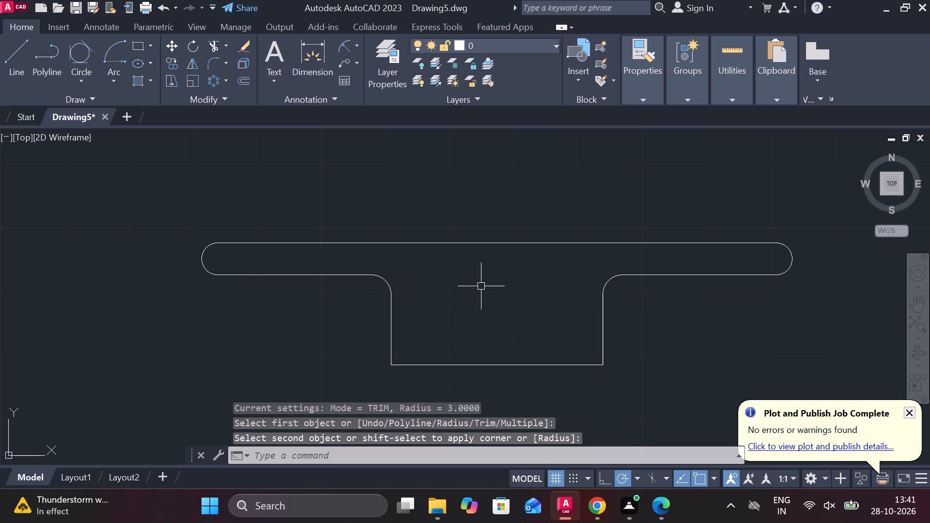
key(Escape)
Extend the slot's bottom line across the gap between the two fillets to close the slot outline.
text(EX)
key(space)
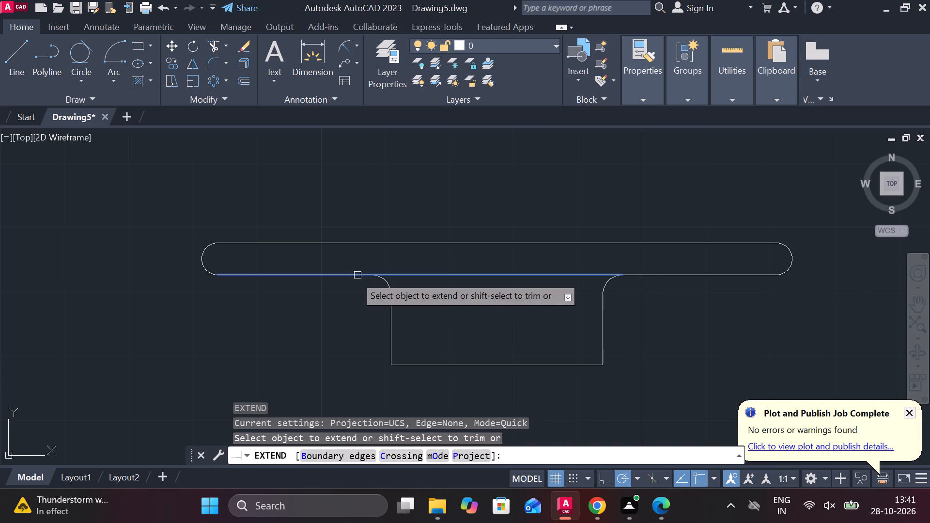
click(346, 276)
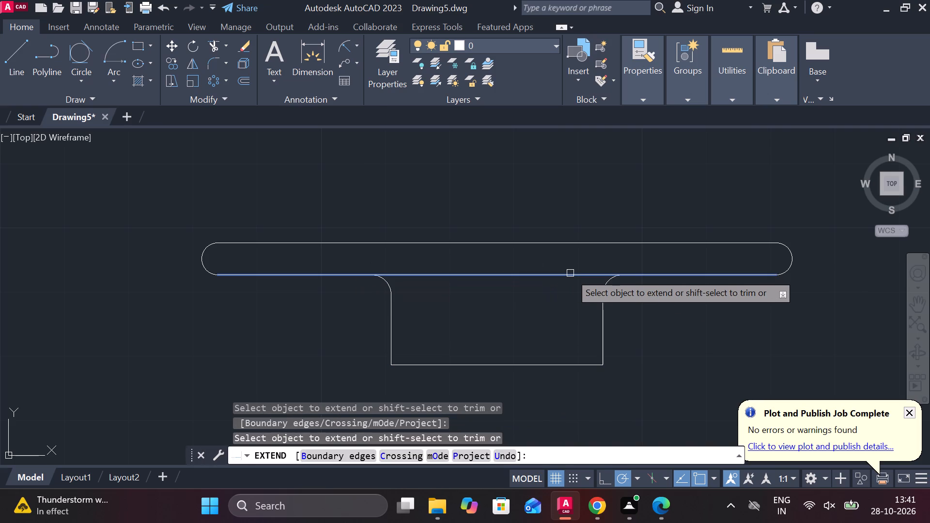
click(570, 273)
middle_drag(636, 286, 606, 194)
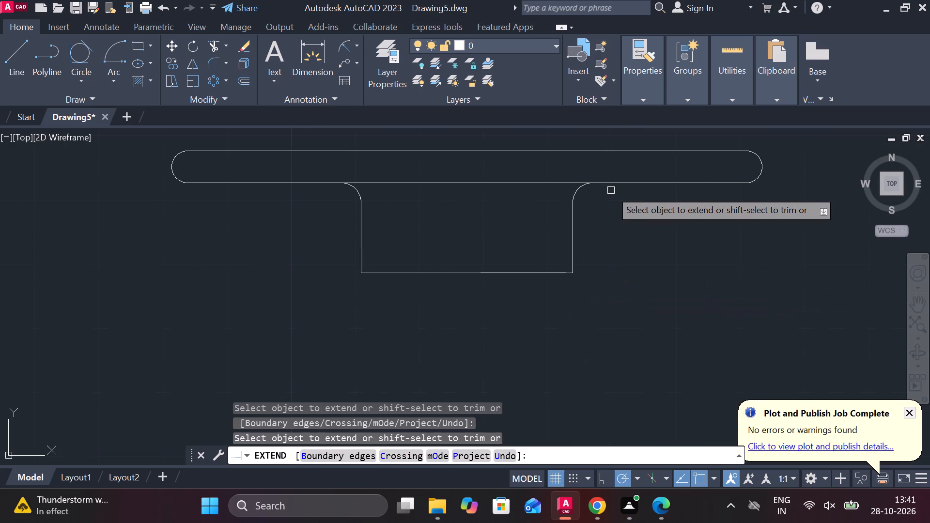
middle_drag(551, 321, 693, 323)
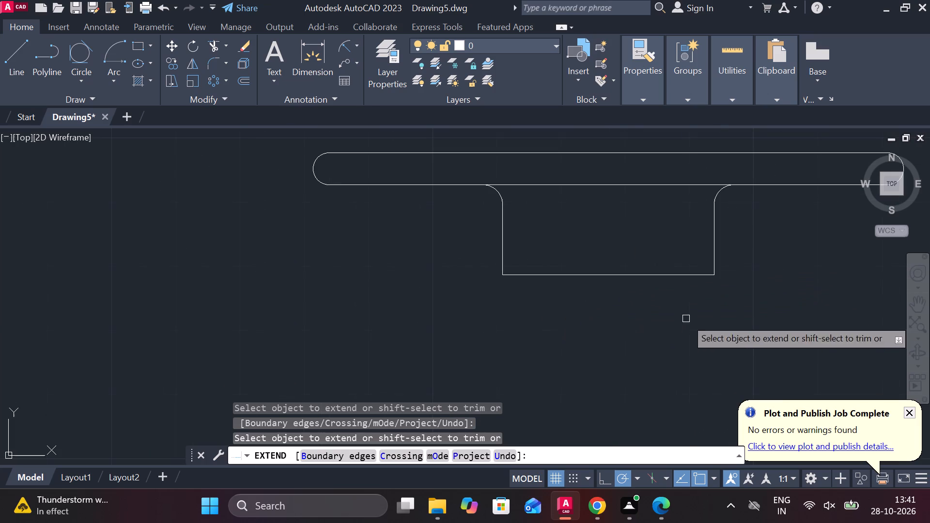
key(Escape)
Draw a 16 by 2 rectangle from lines in the empty space beside the 33-wide body, below the slot's left end.
key(l)
key(Return)
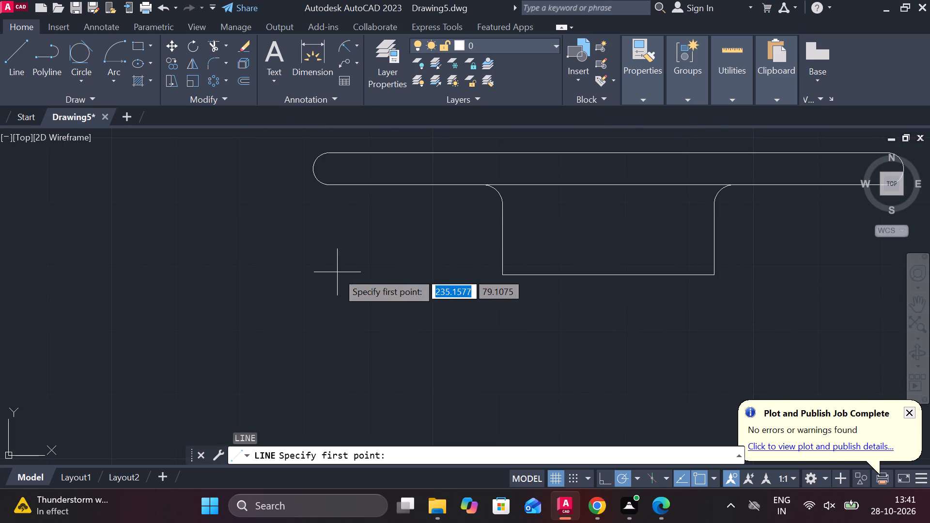
click(327, 272)
text(16)
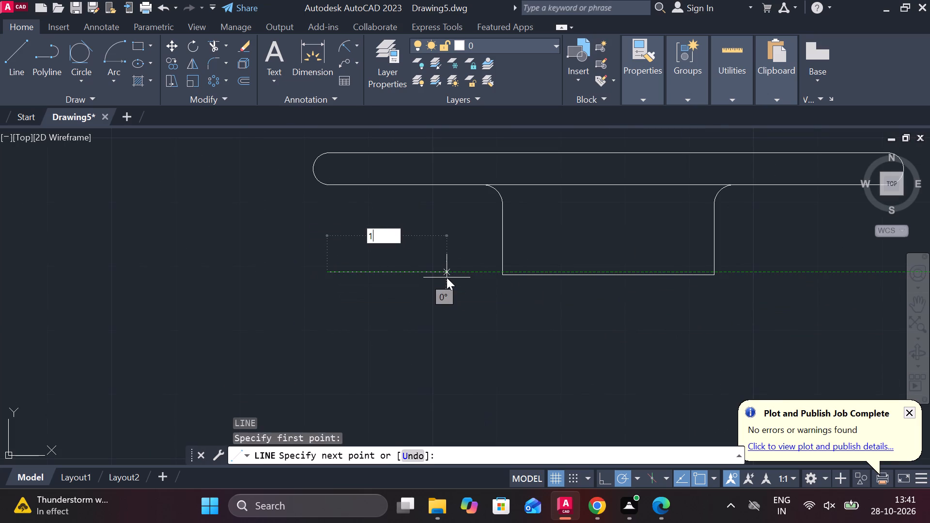
key(space)
text(2)
key(space)
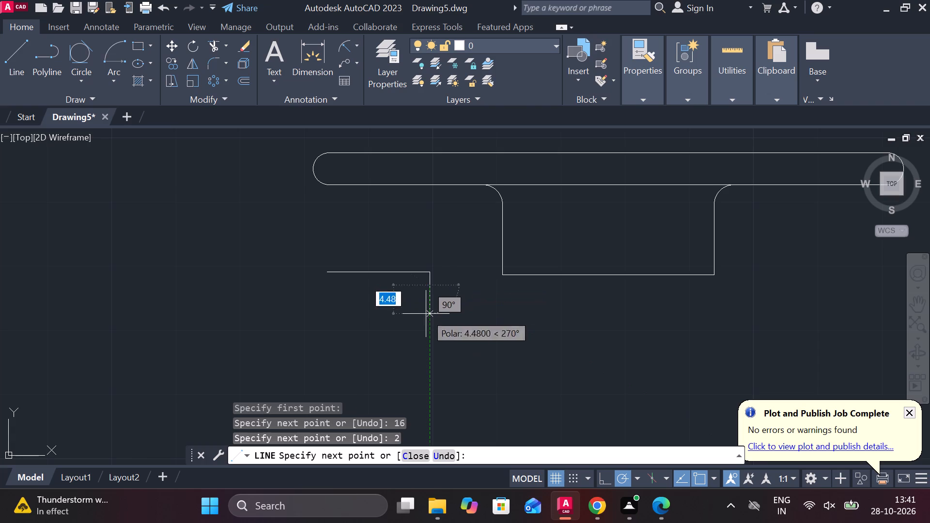
text(16)
key(space)
click(329, 269)
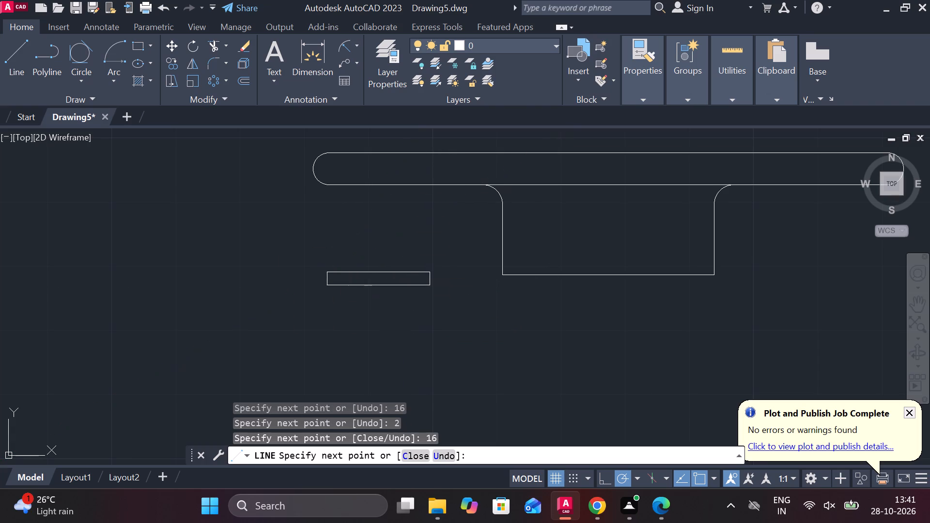
key(Escape)
Move the 16 by 2 rectangle so its top-edge midpoint sits on the midpoint of the body's bottom edge.
click(287, 235)
click(448, 306)
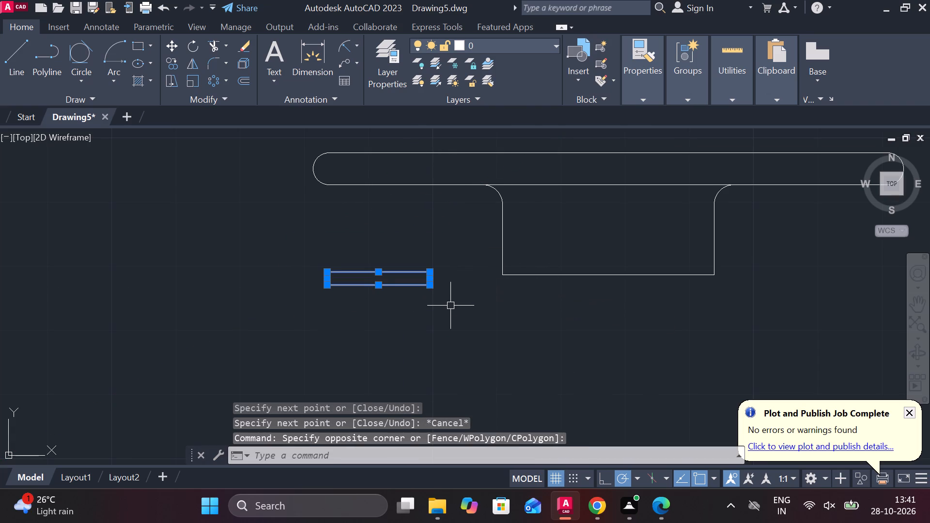
key(m)
key(Return)
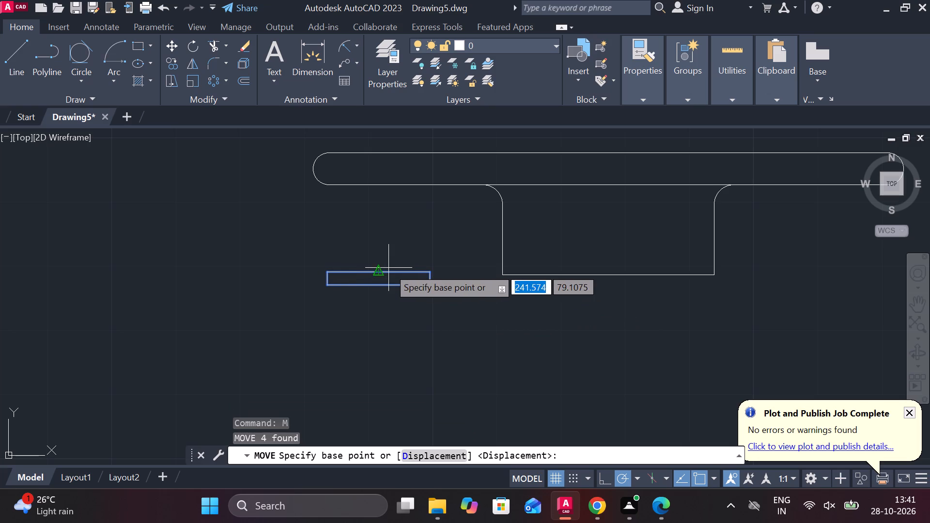
click(382, 270)
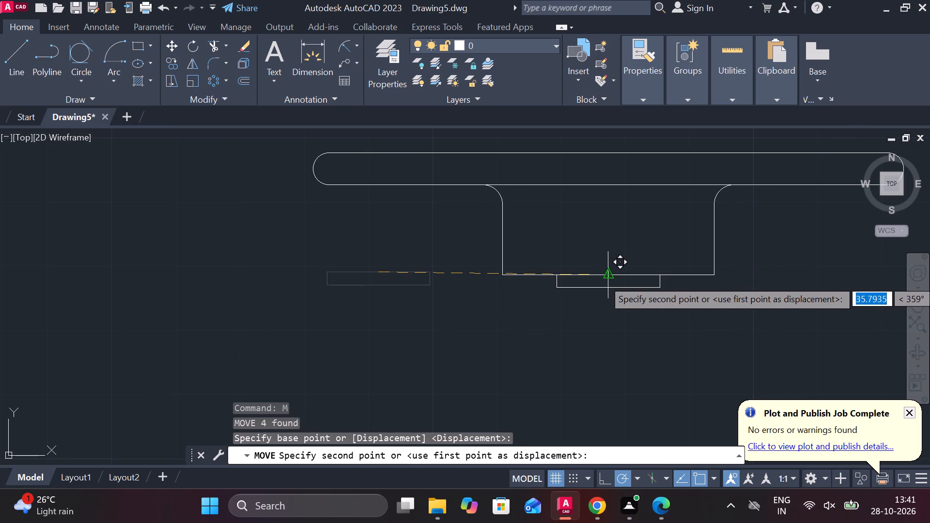
click(605, 279)
Draw a vertical centre line from the small rectangle's bottom-edge midpoint up to the midpoint of the slot's top line.
middle_drag(683, 316, 574, 289)
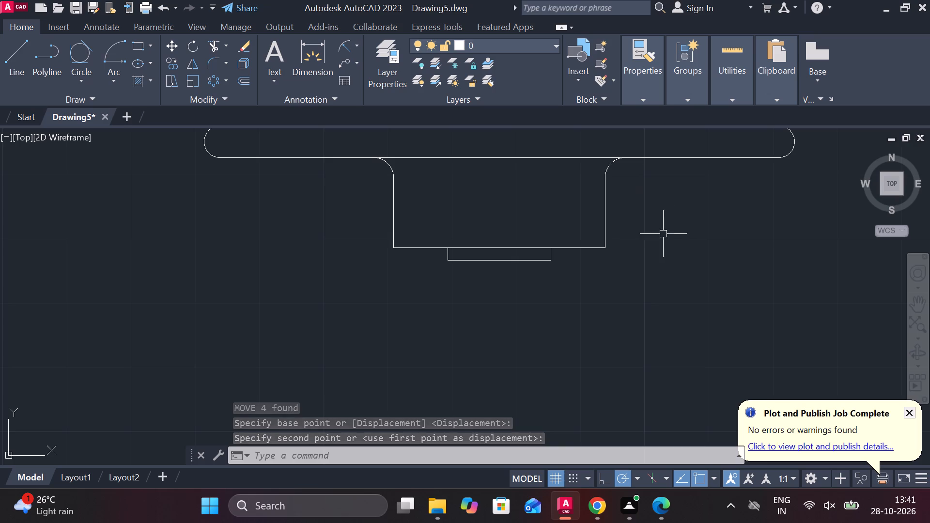
scroll(465, 253, up, 1)
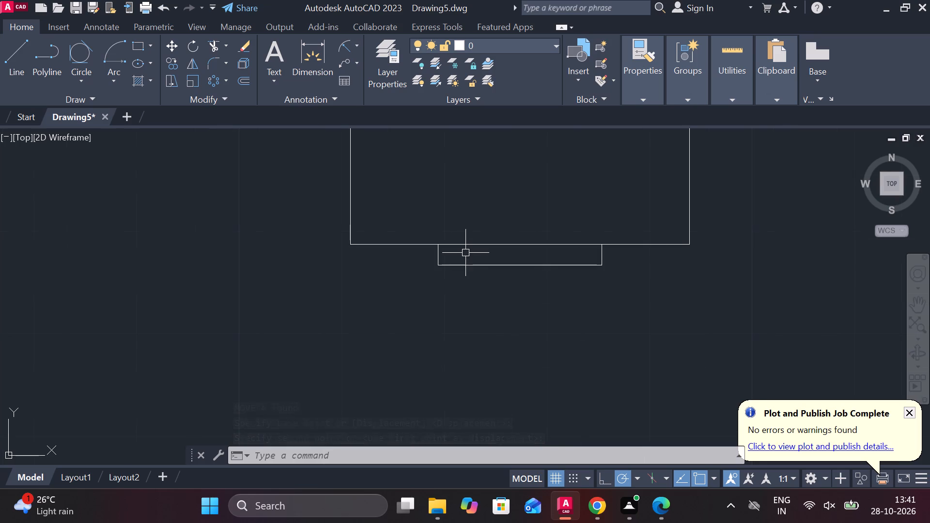
scroll(409, 295, down, 1)
middle_drag(463, 304, 465, 369)
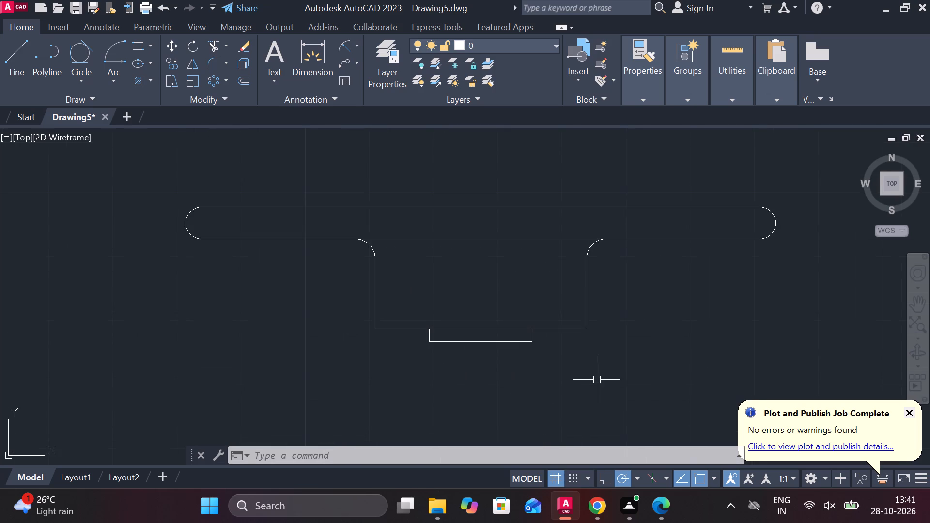
key(l)
key(Return)
click(480, 339)
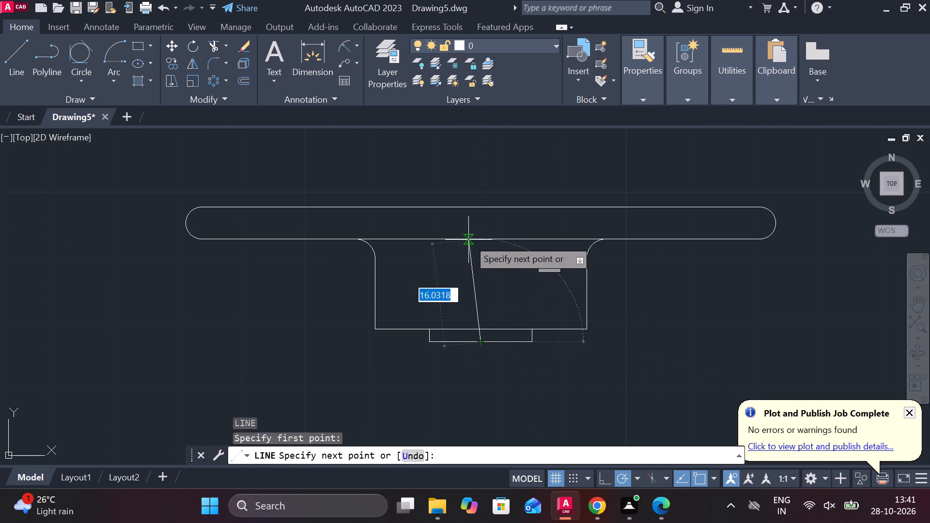
click(479, 205)
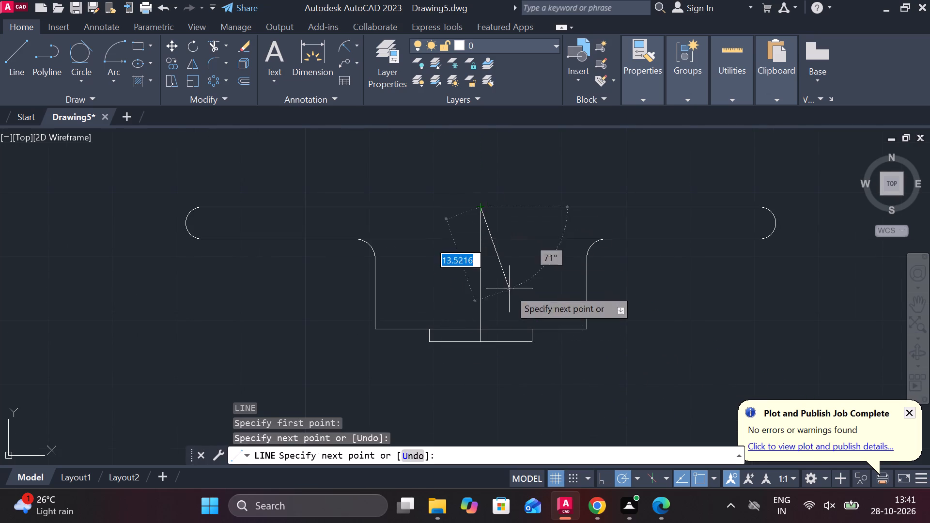
key(Escape)
Draw a circle of diameter 5 centred on the midpoint of the body's bottom edge.
middle_drag(390, 357, 466, 332)
text(C)
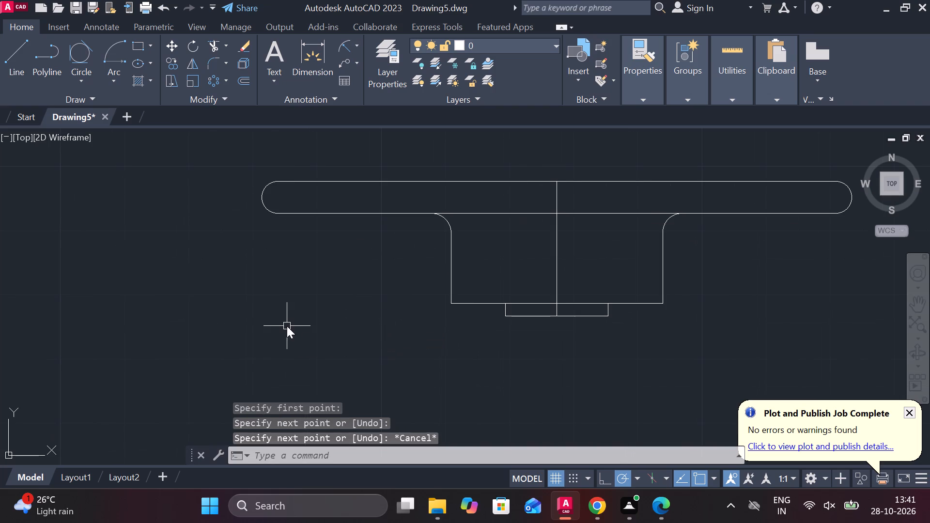
key(space)
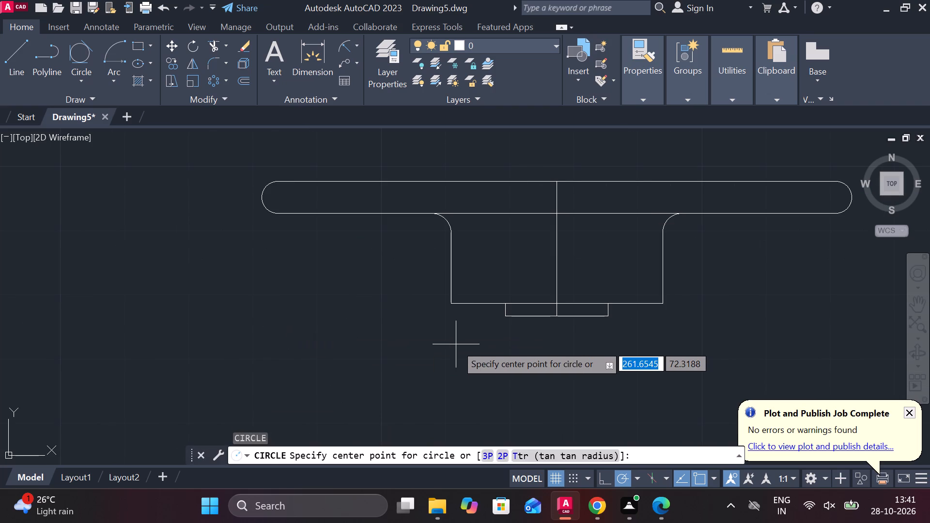
click(561, 300)
scroll(561, 300, up, 2)
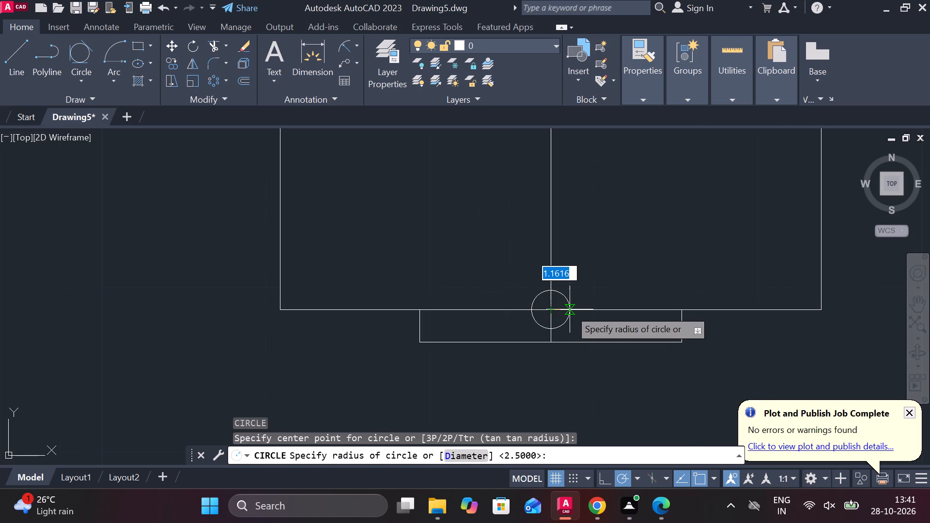
text(D)
key(space)
text(5)
key(space)
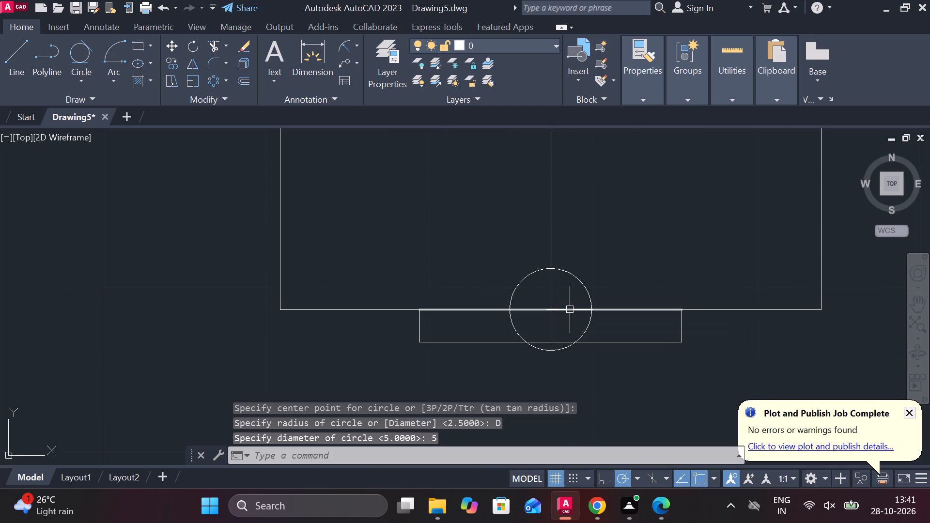
Move the circle 7 straight up along the centre line from the body's bottom edge.
click(585, 290)
key(comma)
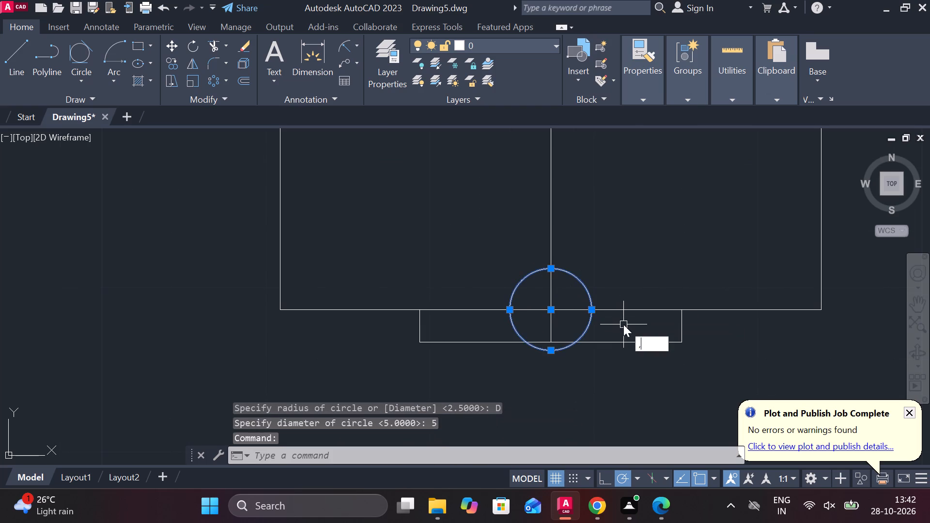
key(BackSpace)
key(m)
key(Return)
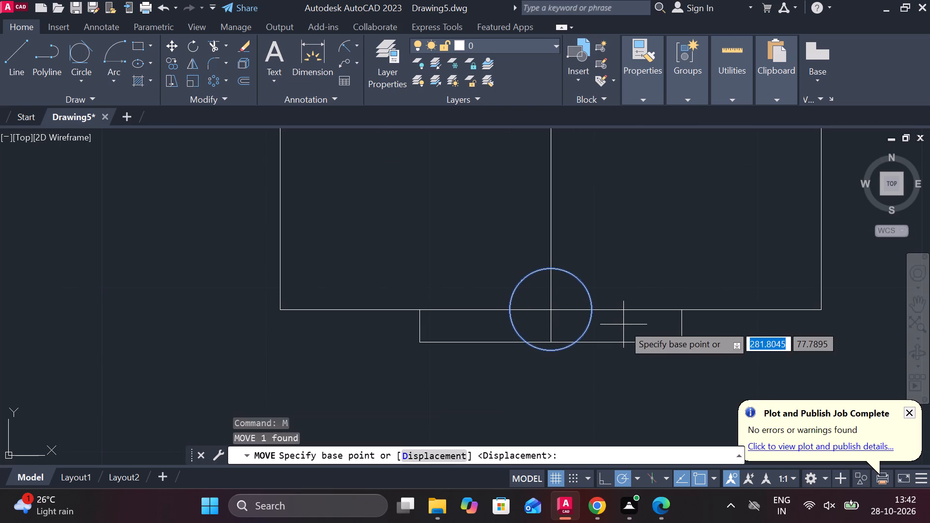
click(547, 308)
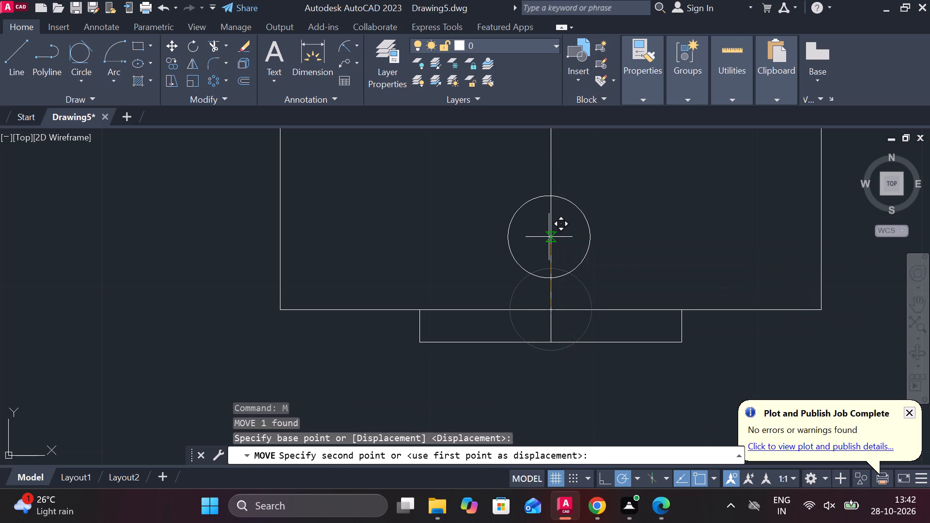
key(7)
key(Return)
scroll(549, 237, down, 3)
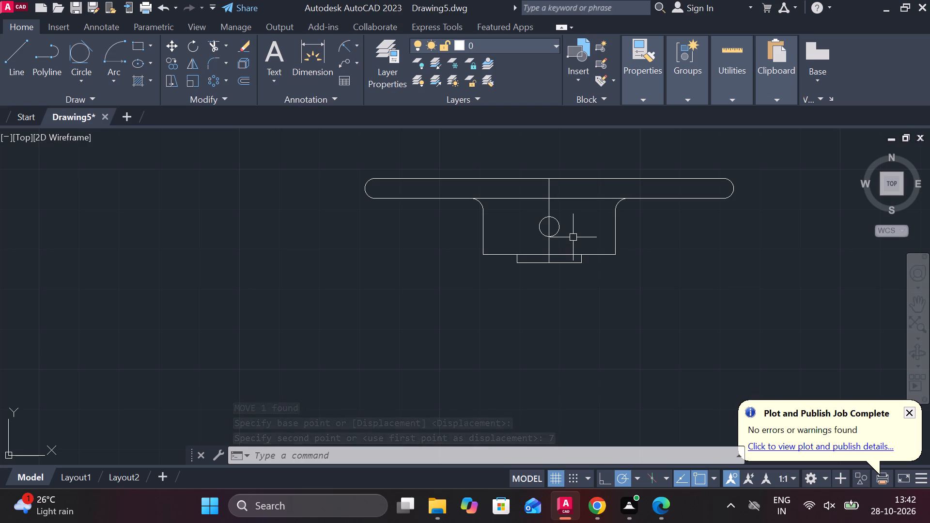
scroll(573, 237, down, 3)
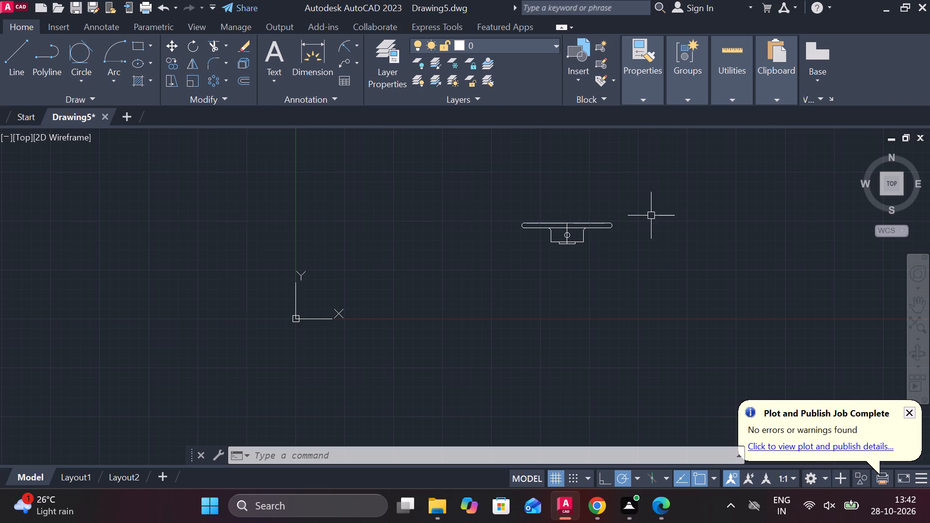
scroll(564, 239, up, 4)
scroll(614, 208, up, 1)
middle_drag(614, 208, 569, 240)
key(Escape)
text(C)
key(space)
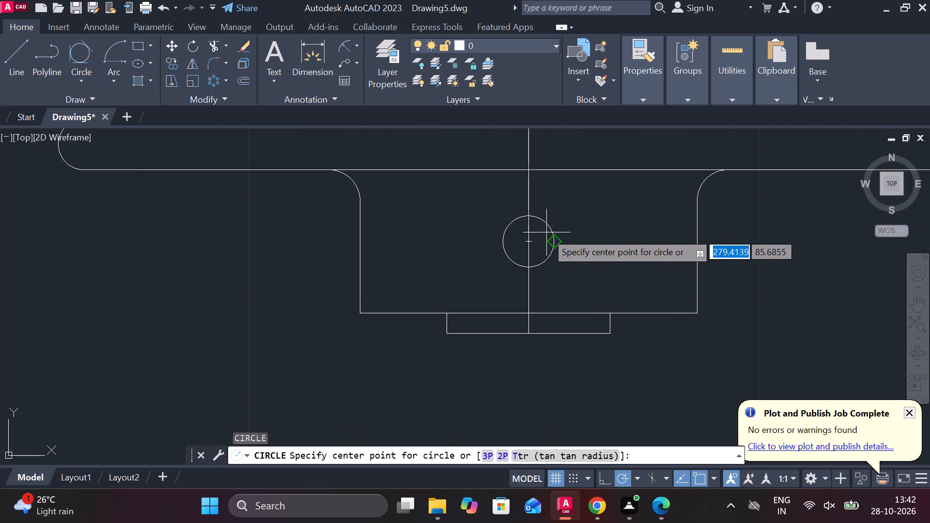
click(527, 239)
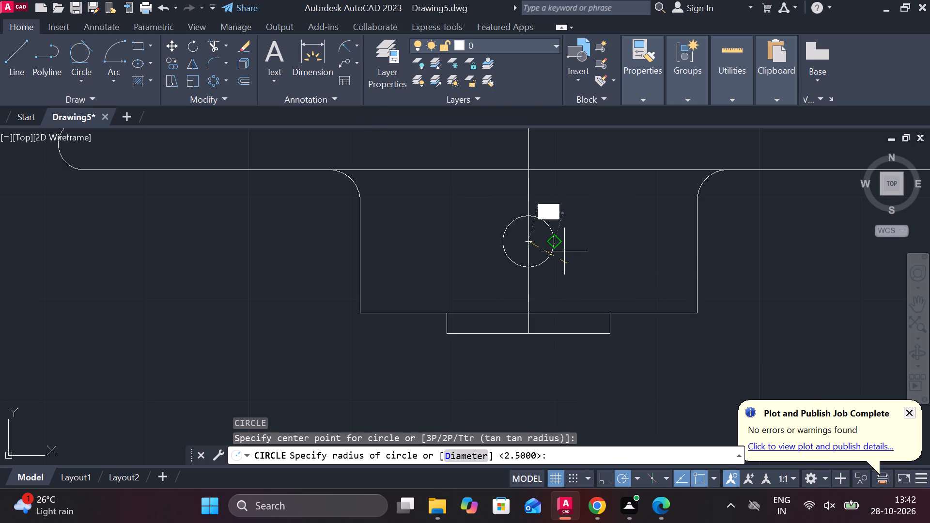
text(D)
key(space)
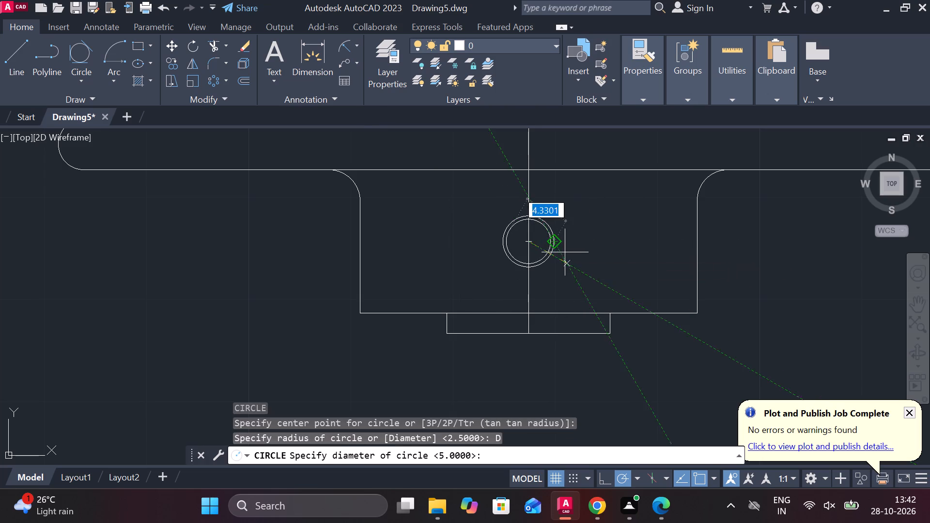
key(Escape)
Join the slot's two straight lines and two end arcs into one polyline.
scroll(579, 250, down, 3)
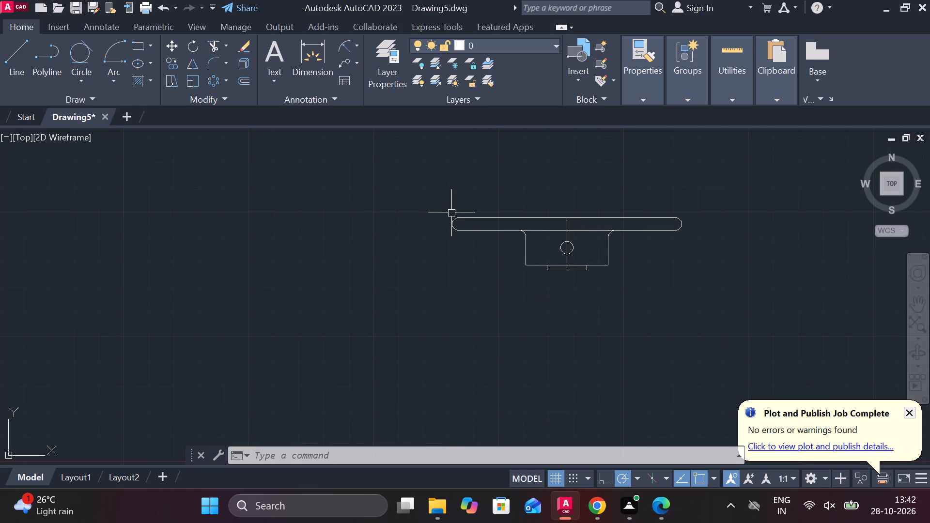
click(472, 215)
key(Escape)
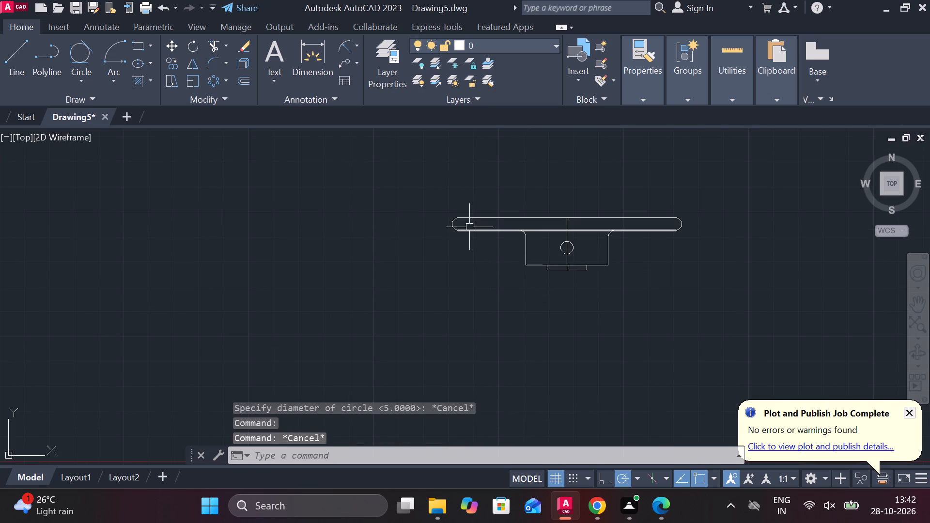
click(469, 227)
click(454, 220)
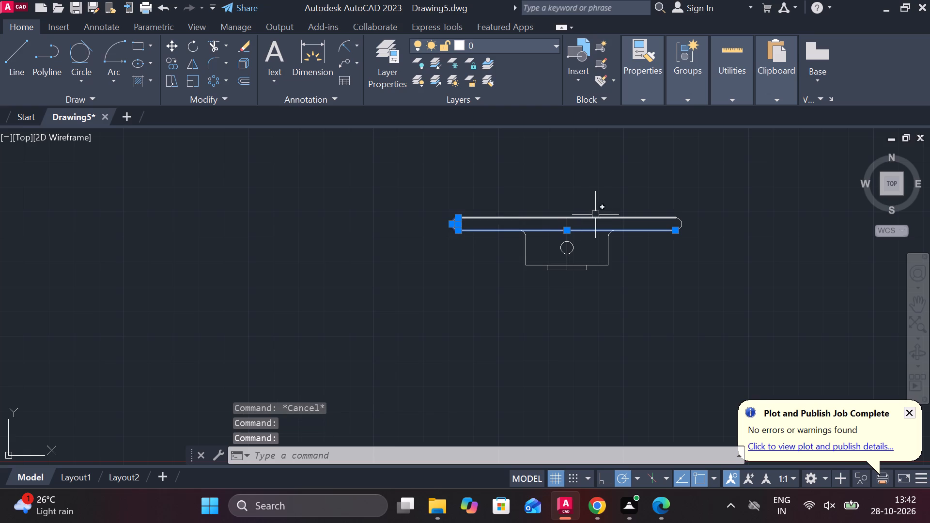
click(616, 217)
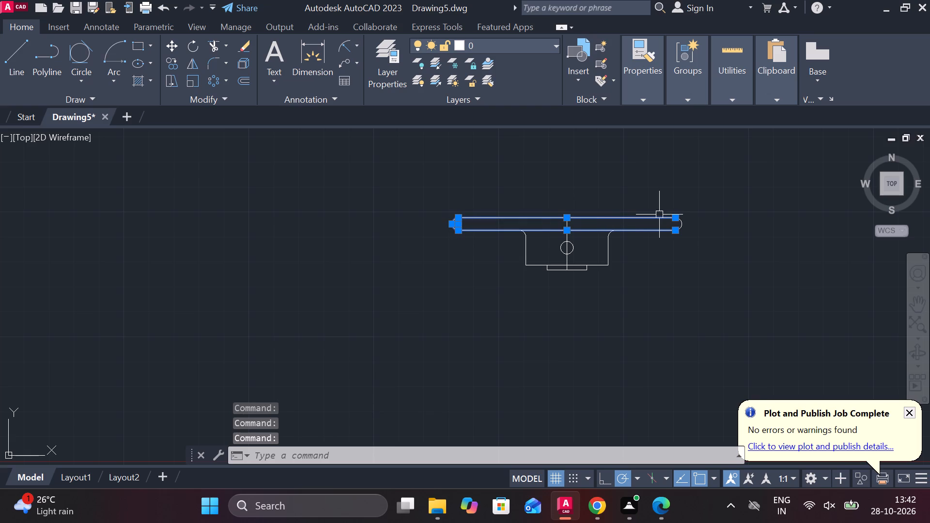
click(682, 222)
key(j)
key(Return)
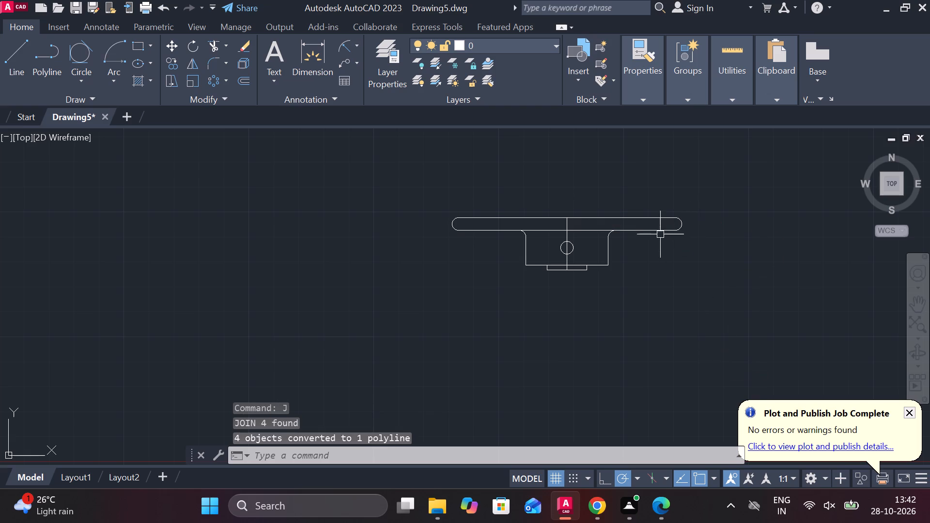
Copy the joined slot 30 straight up from the midpoint of its top line.
click(658, 231)
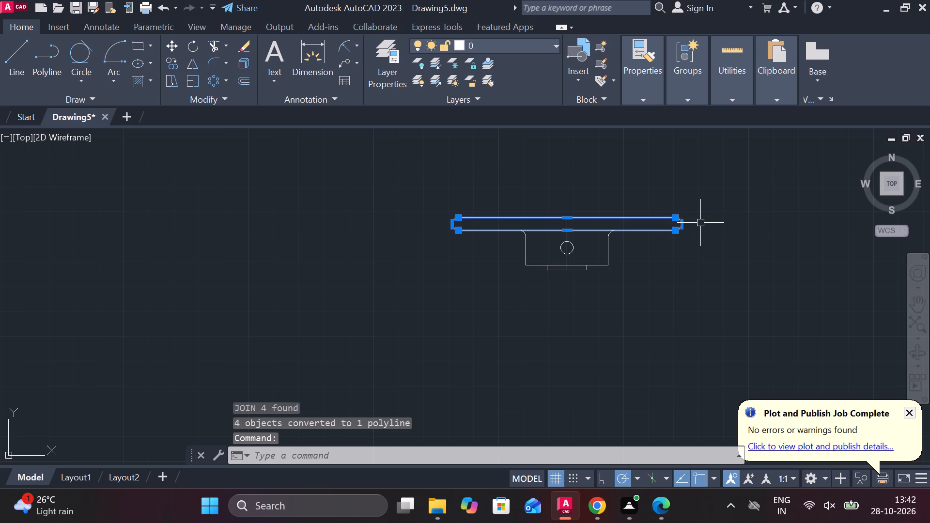
text(CO)
key(Return)
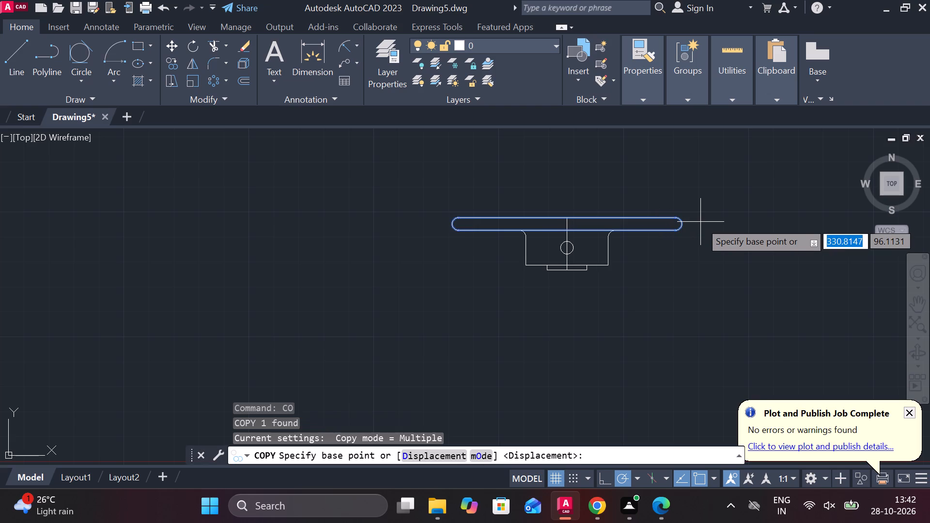
click(567, 216)
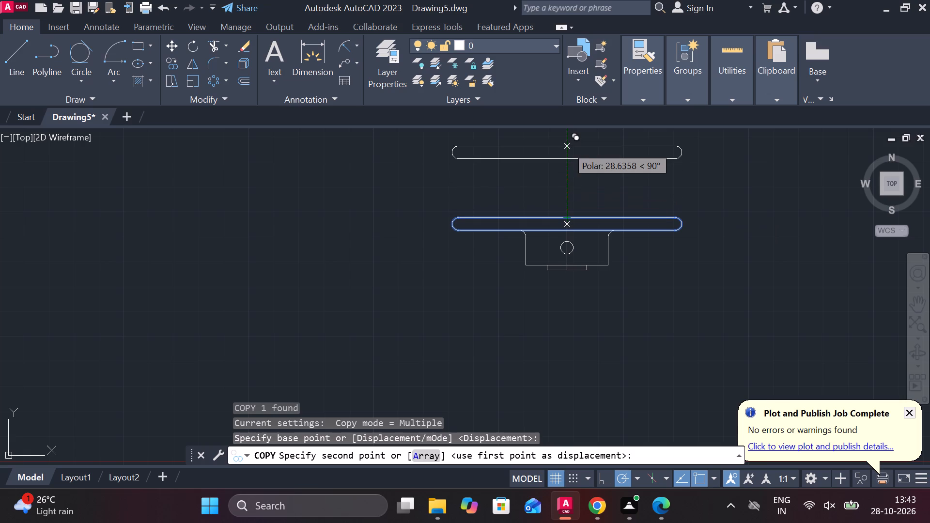
text(30)
key(Return)
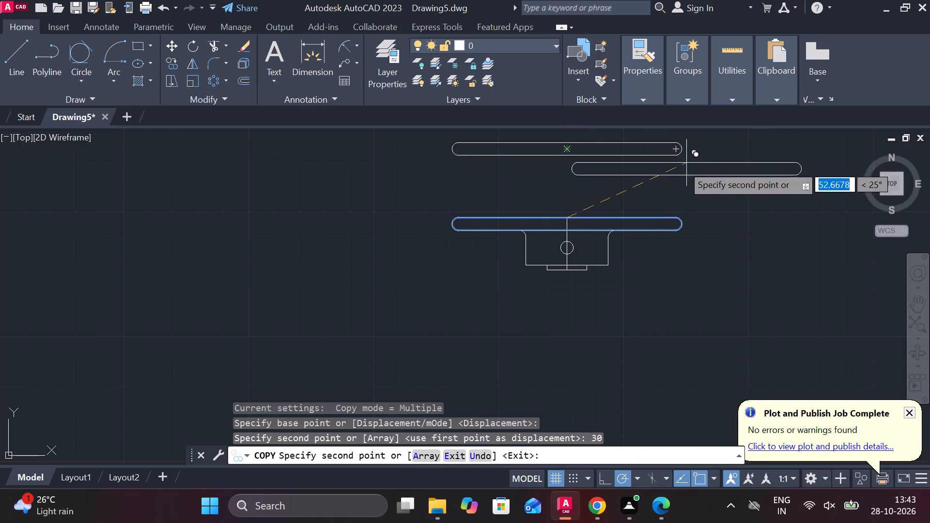
key(Escape)
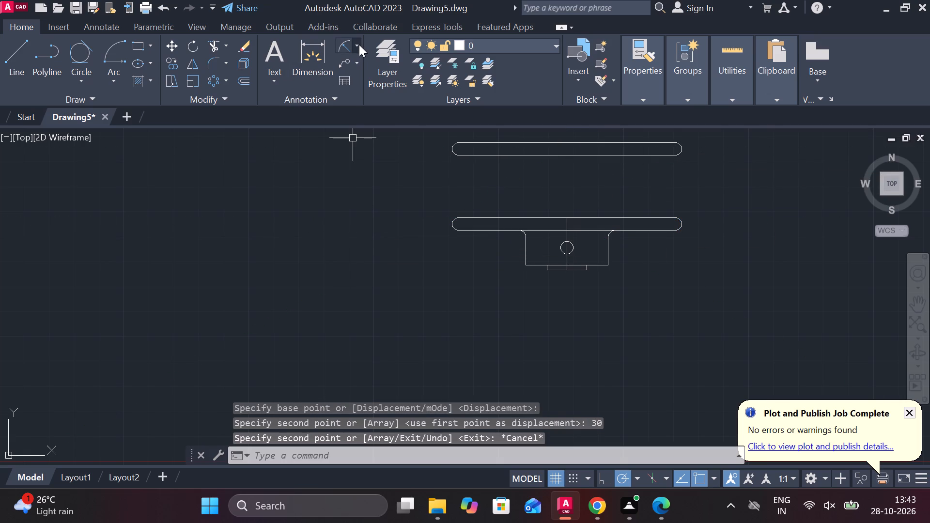
Measure the vertical gap between the copied slot's bottom line and the original slot's top line with a linear dimension.
click(359, 45)
click(367, 66)
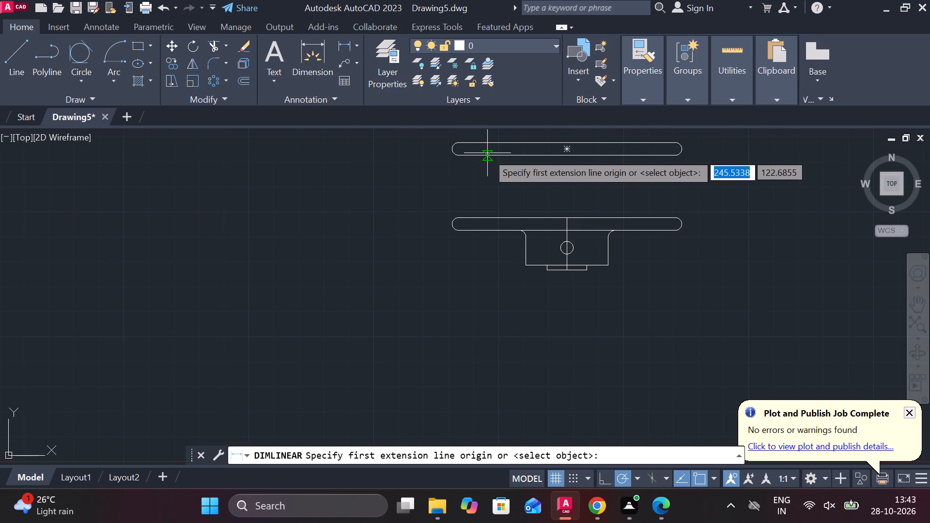
click(487, 153)
click(489, 216)
scroll(489, 215, up, 2)
scroll(489, 215, down, 2)
key(Escape)
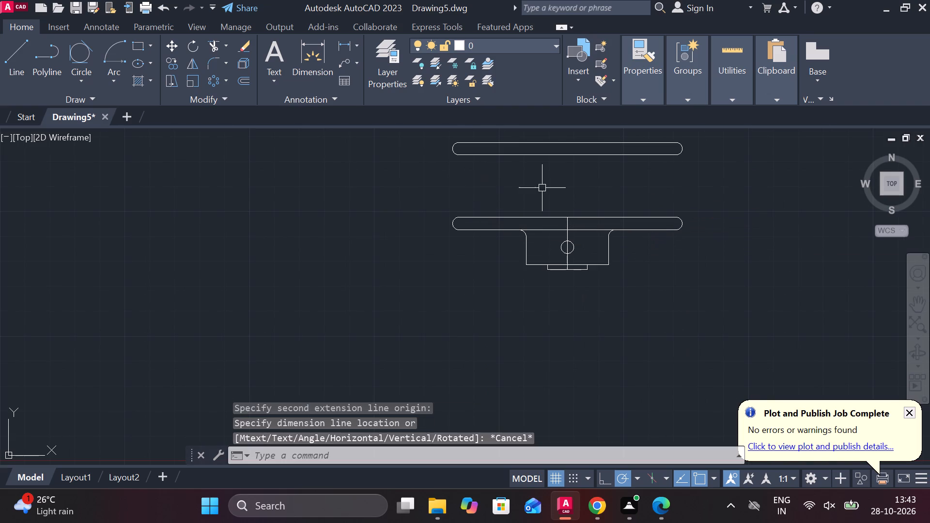
Move the copied upper slot 5 straight up from its centre.
middle_drag(549, 189, 549, 209)
drag(420, 150, 430, 150)
double_click(704, 196)
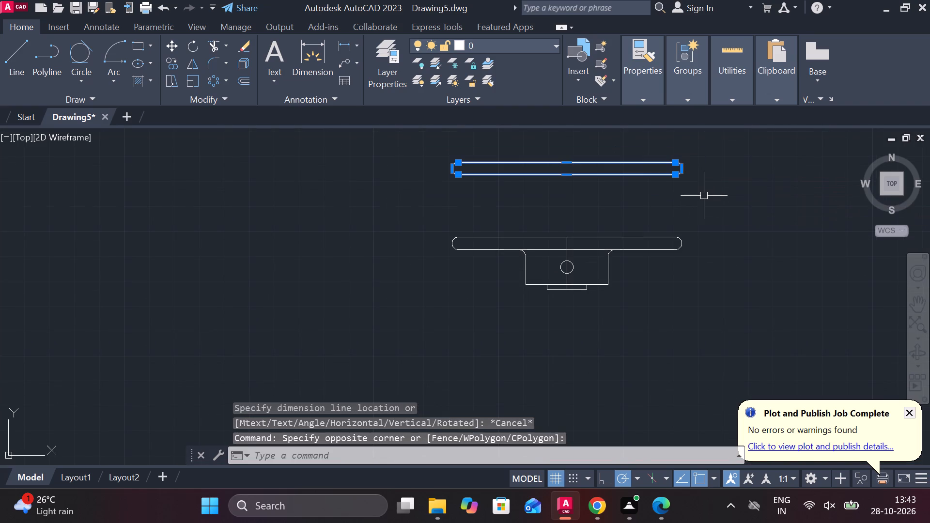
key(m)
key(Return)
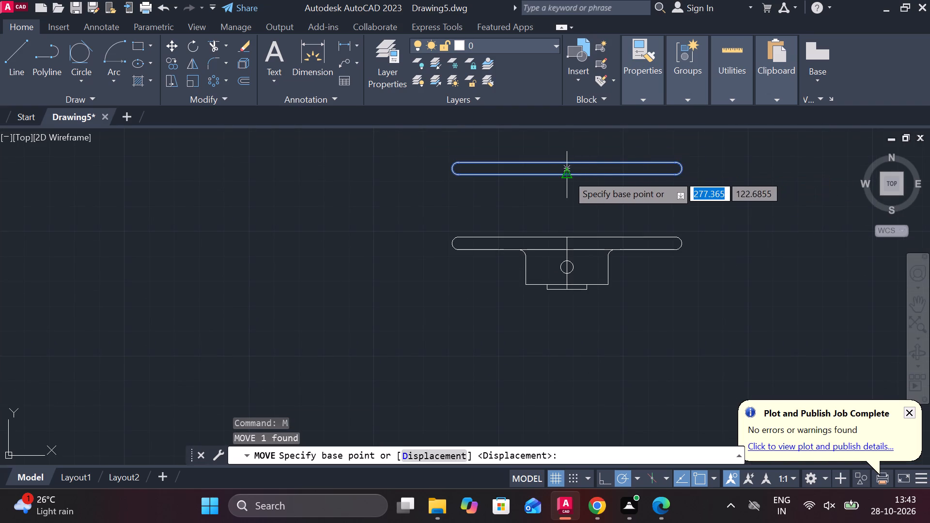
click(567, 168)
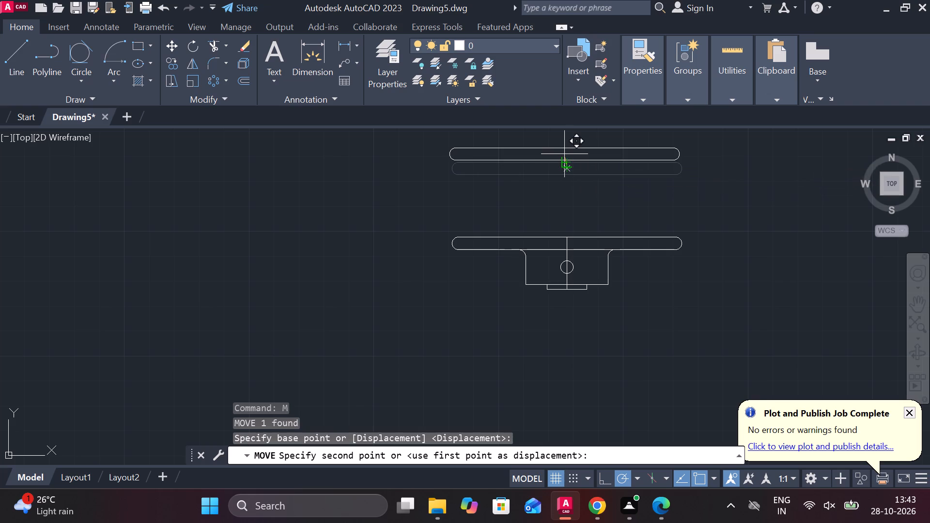
key(5)
key(Return)
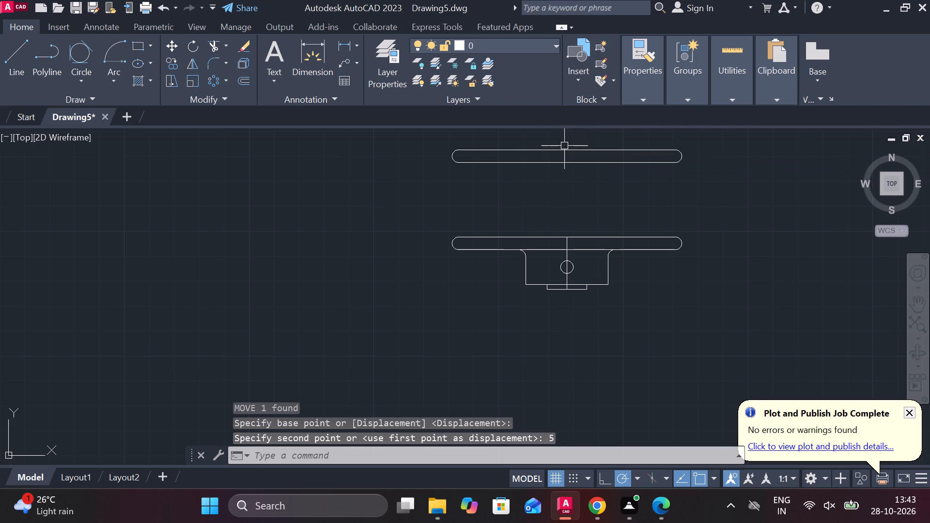
Measure the vertical gap between the upper slot's bottom line and the lower slot's top line with a linear dimension.
click(352, 42)
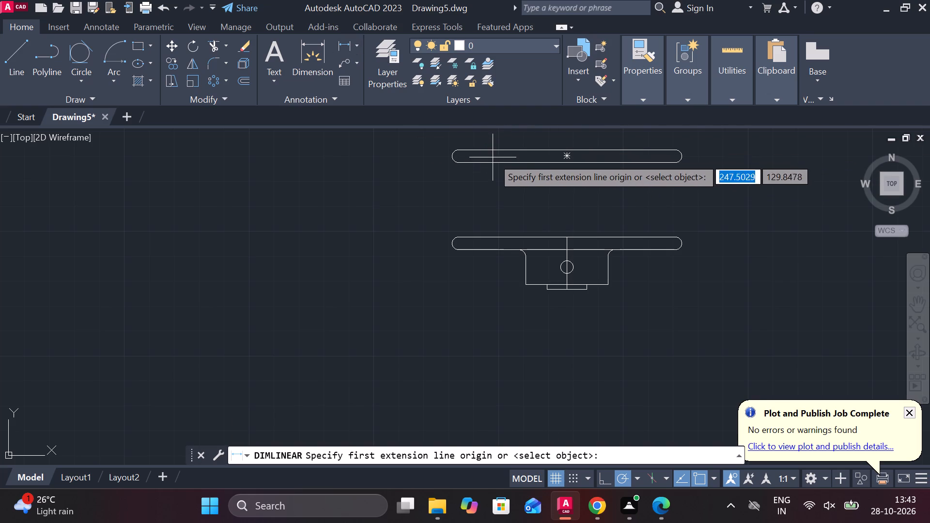
click(494, 162)
click(494, 237)
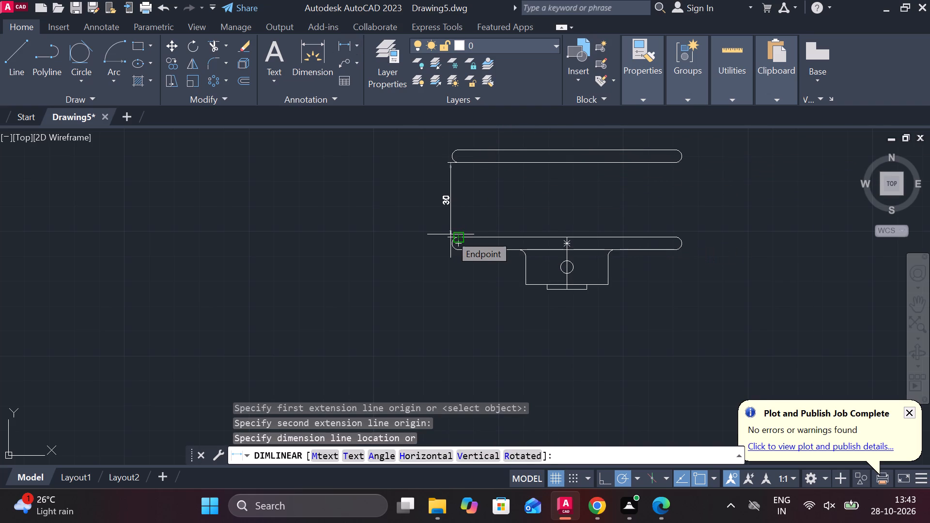
key(Escape)
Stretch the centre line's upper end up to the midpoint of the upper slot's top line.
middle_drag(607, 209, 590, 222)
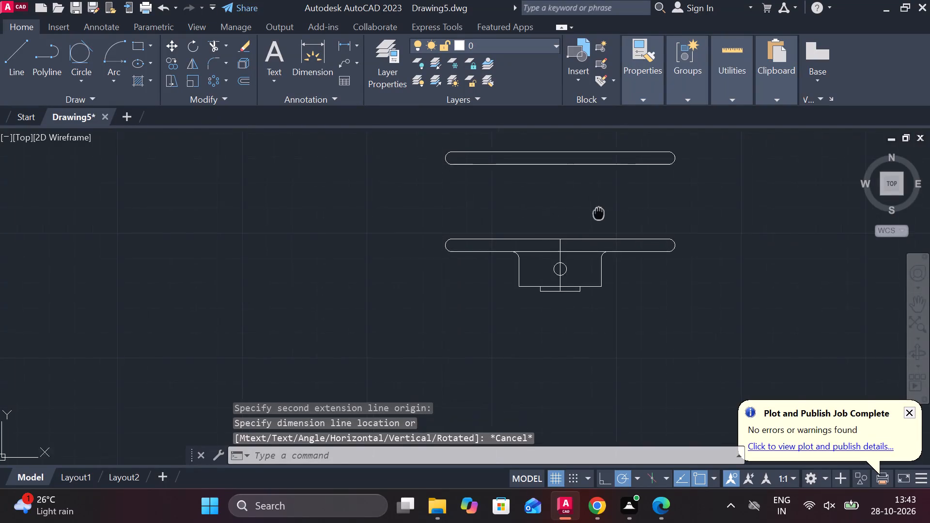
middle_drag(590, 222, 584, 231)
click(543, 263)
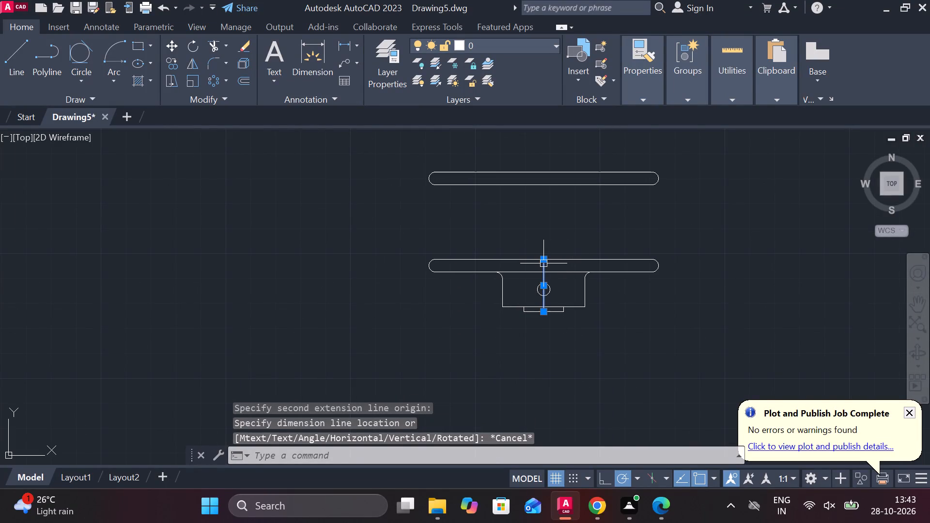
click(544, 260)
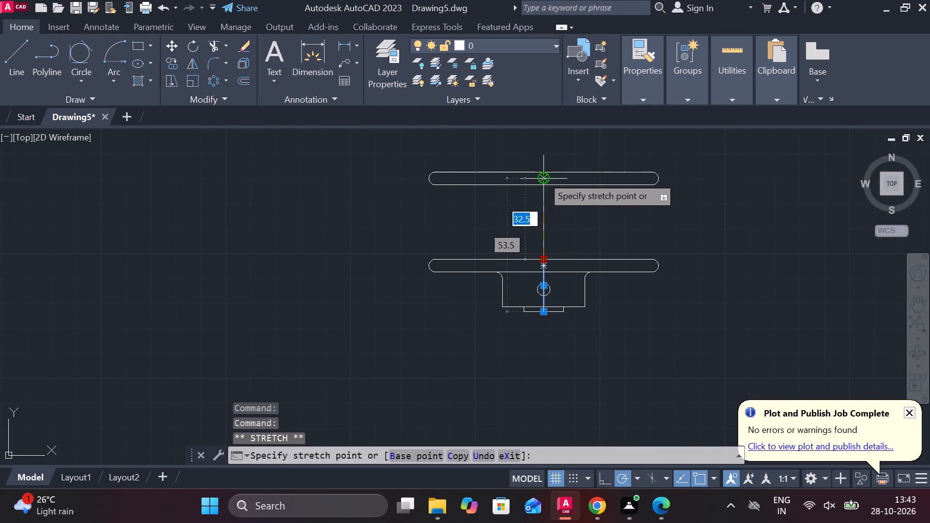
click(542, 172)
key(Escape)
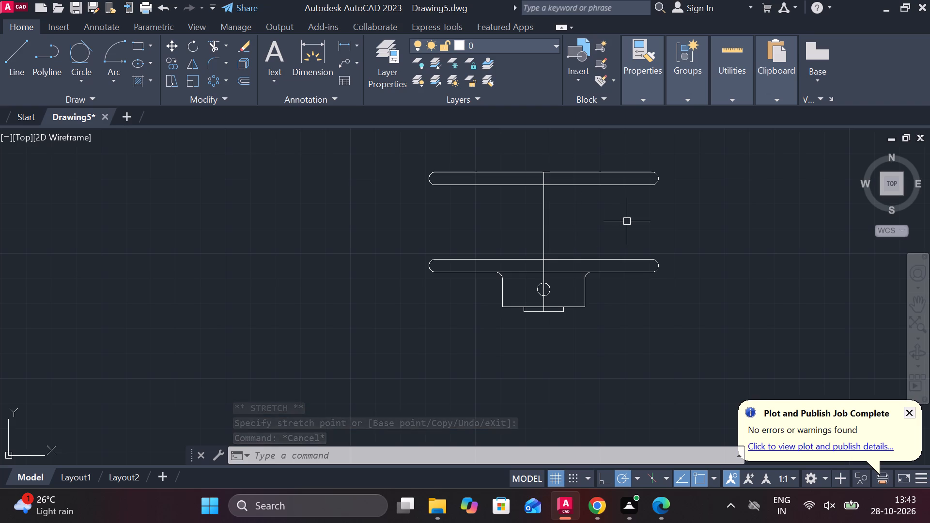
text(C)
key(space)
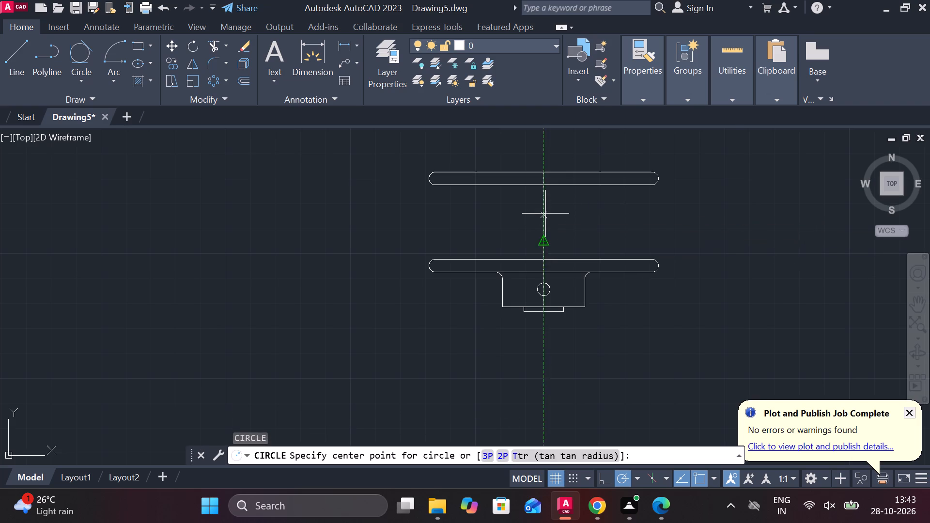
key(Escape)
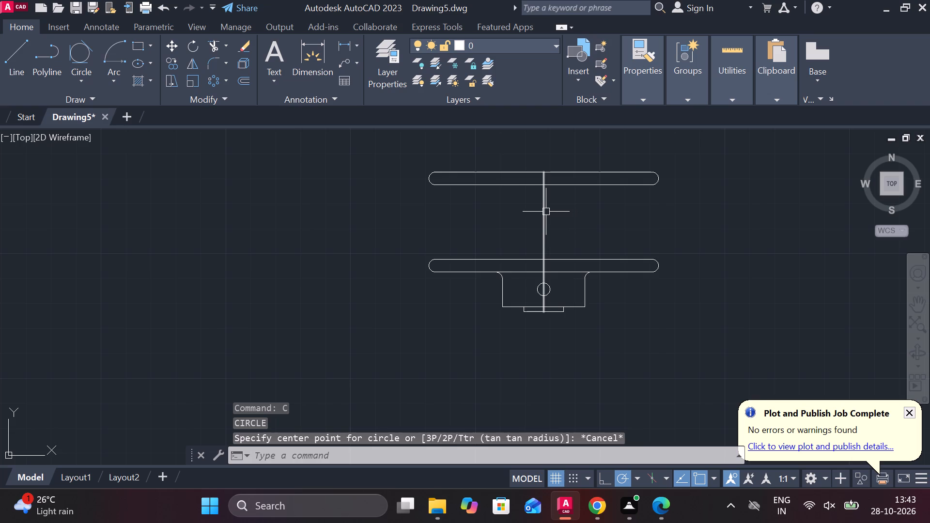
Erase the vertical centre line that runs through both slots and the body.
click(546, 207)
text(E)
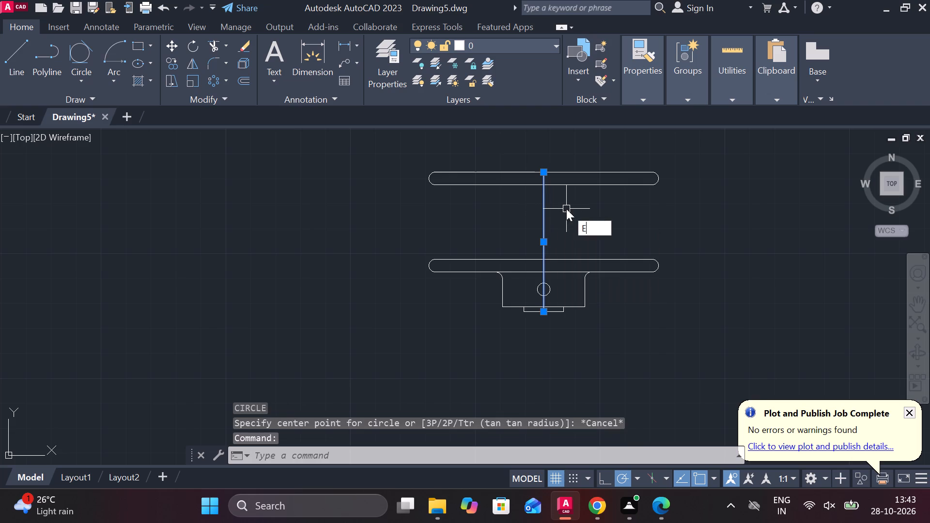
key(space)
Draw a vertical line from the midpoint of the upper slot's bottom line to the midpoint of the lower slot's top line.
key(l)
key(Return)
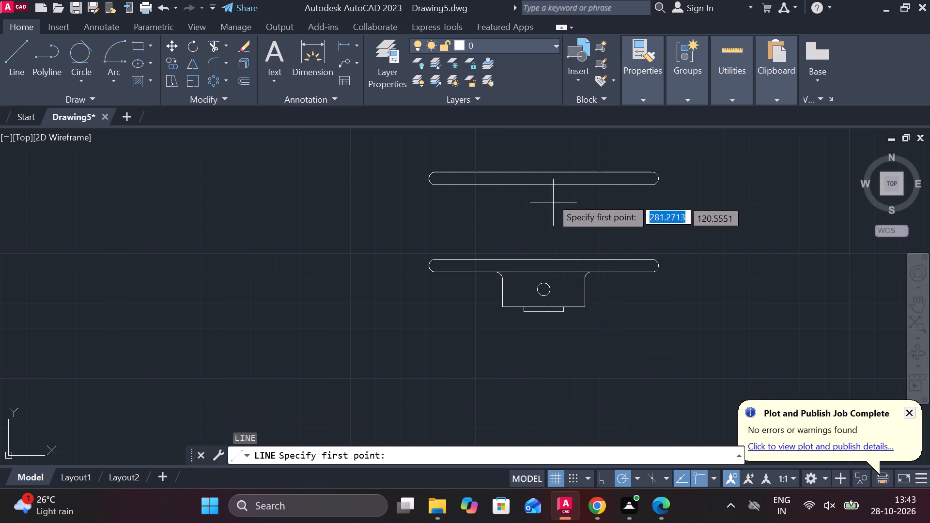
click(543, 185)
click(542, 260)
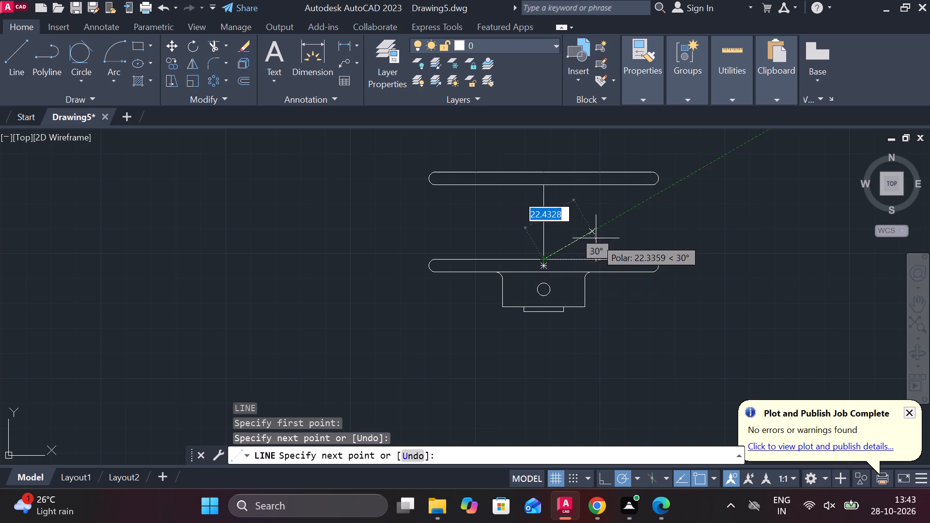
key(Escape)
Draw a circle of radius 38 centred on the midpoint of the vertical line between the slots.
text(C)
key(space)
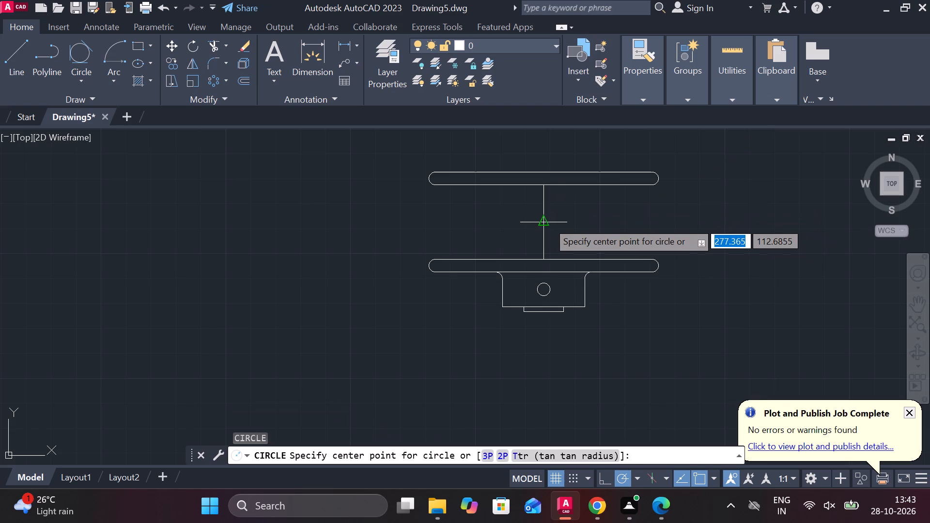
click(544, 222)
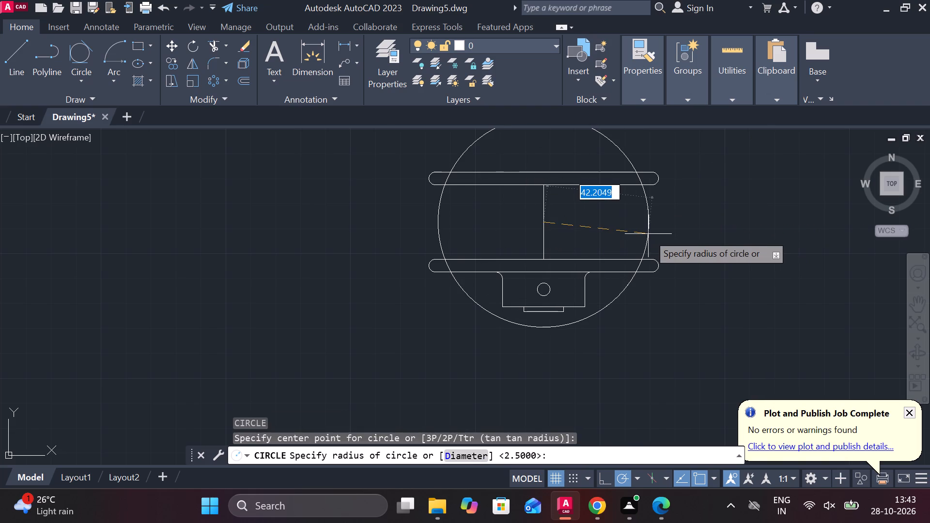
text(38)
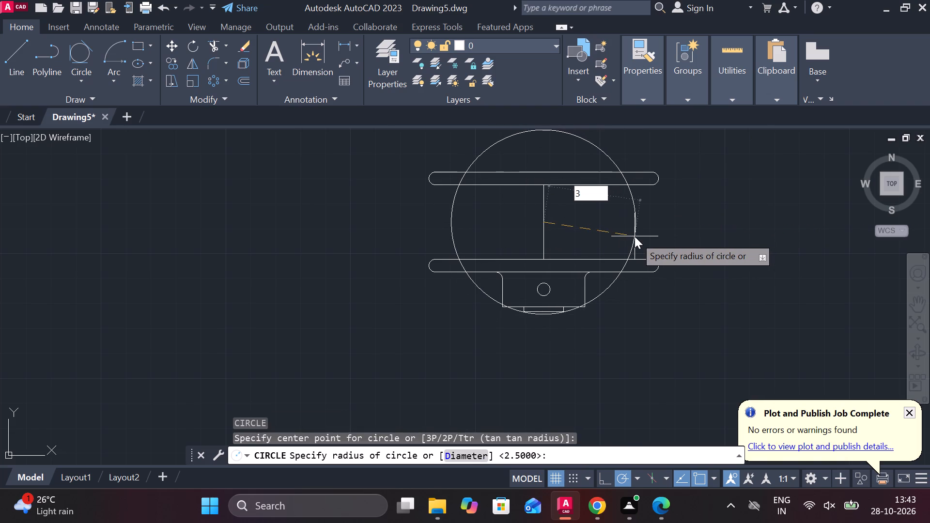
key(Return)
Trim away the circle's arcs above the upper slot and below the lower slot.
text(TR)
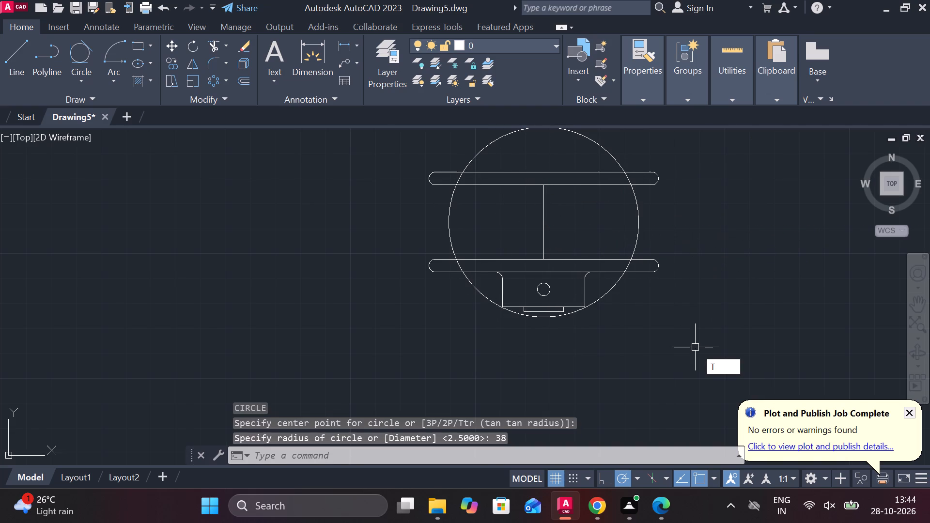
key(space)
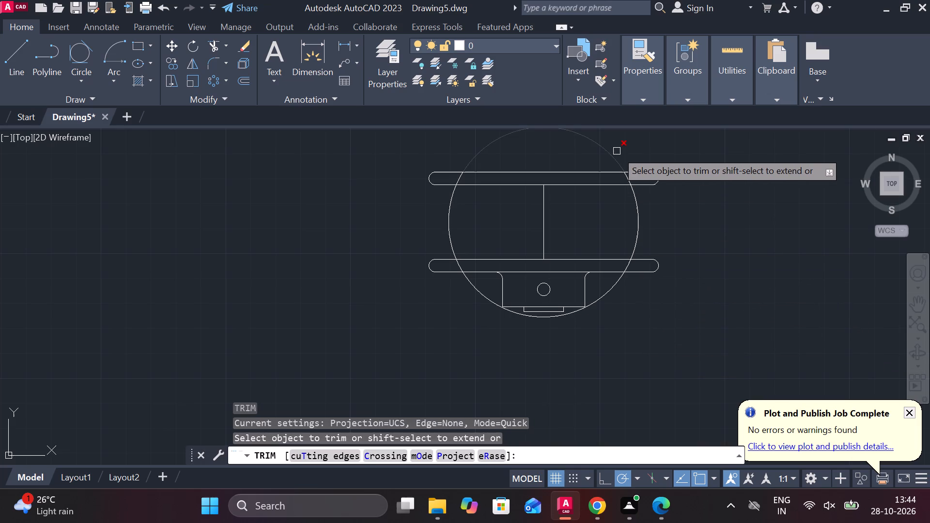
click(613, 154)
click(595, 300)
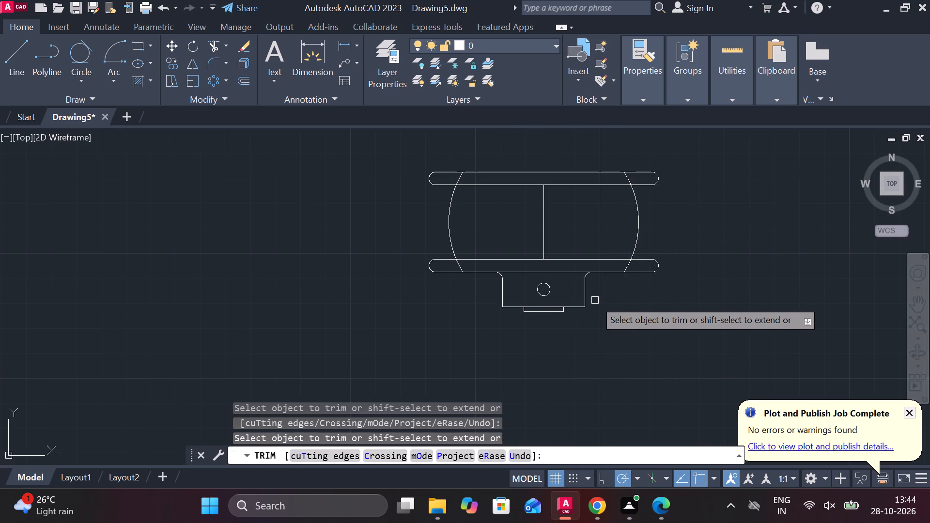
Trim the four short arc pieces inside the two slots so only the side arcs between the slots remain.
scroll(464, 247, up, 2)
click(444, 286)
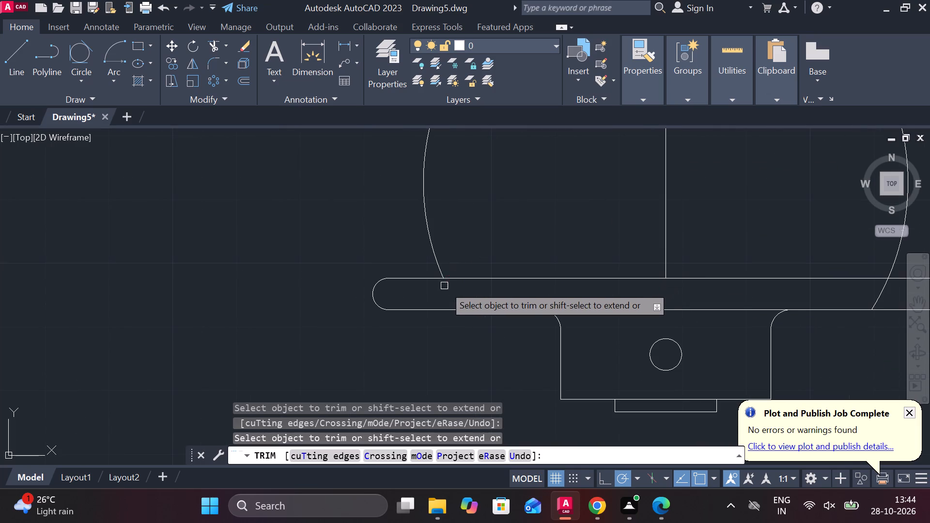
scroll(444, 286, down, 3)
scroll(552, 290, up, 3)
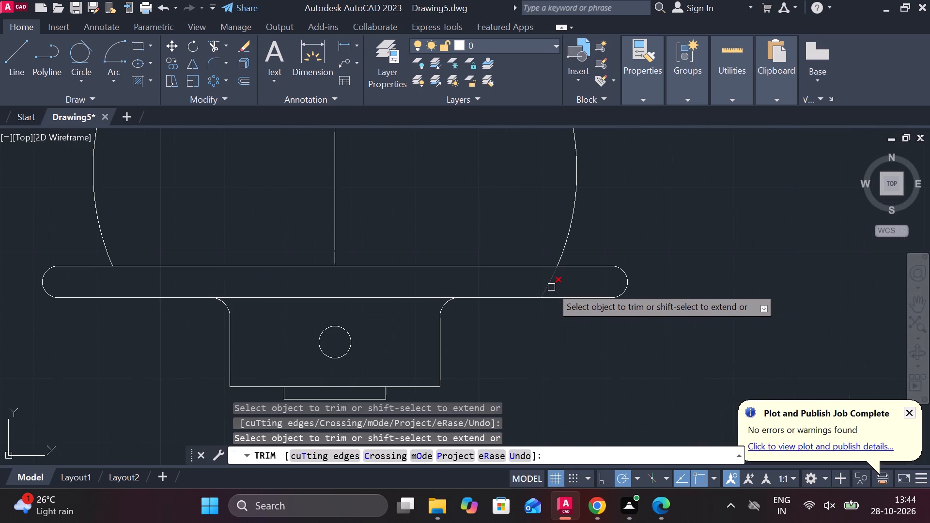
double_click(550, 287)
scroll(549, 284, down, 3)
scroll(532, 211, up, 3)
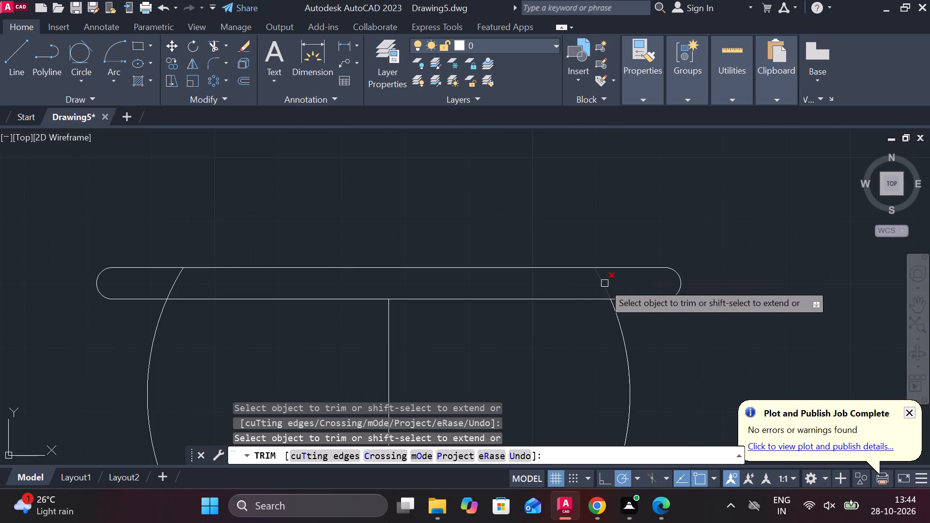
click(602, 283)
scroll(602, 283, down, 3)
scroll(489, 280, up, 4)
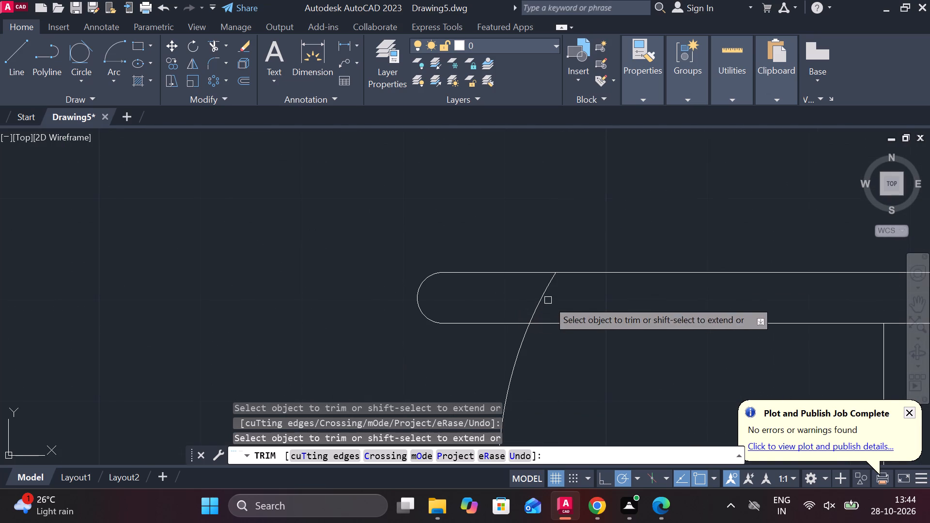
click(548, 300)
click(531, 293)
scroll(531, 293, down, 4)
middle_drag(712, 305, 637, 294)
key(Escape)
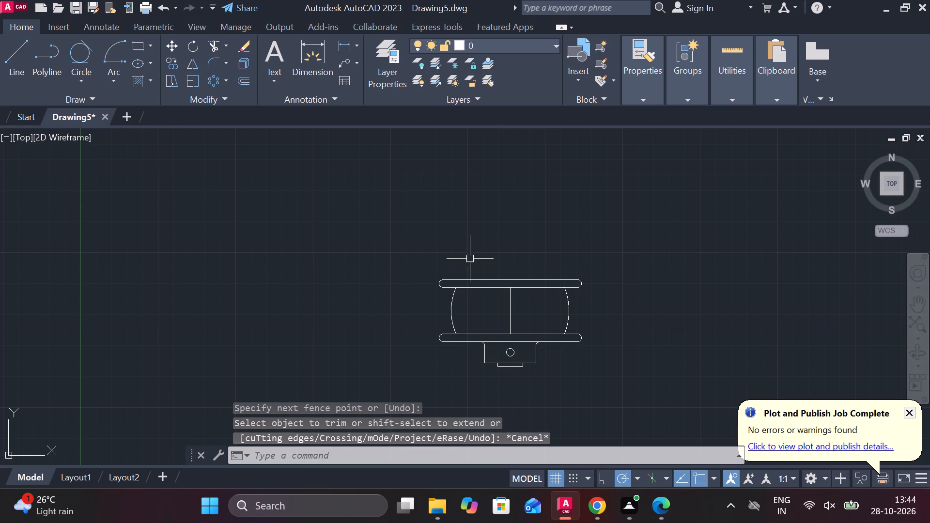
Draw a closed rectangle of lines 36 wide and 45 high in the empty area above and left of the part.
middle_drag(358, 215, 420, 241)
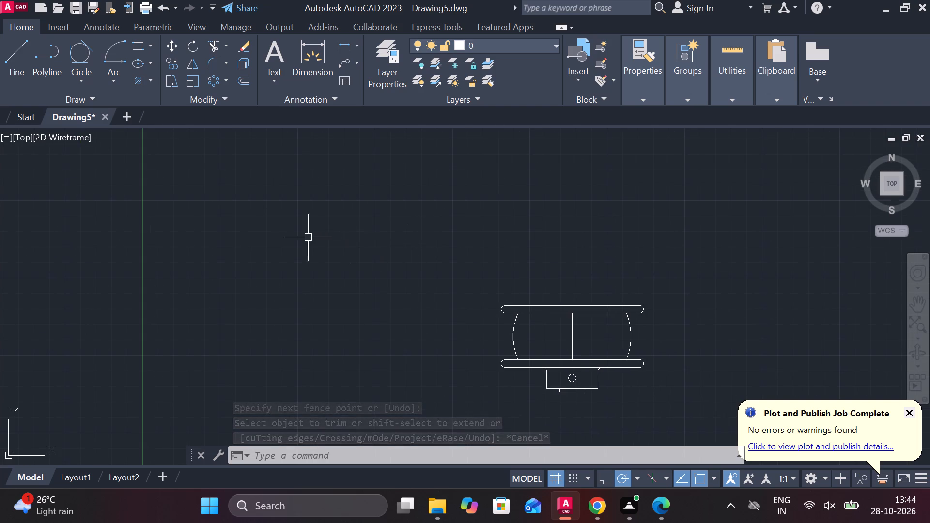
key(l)
key(Return)
click(288, 220)
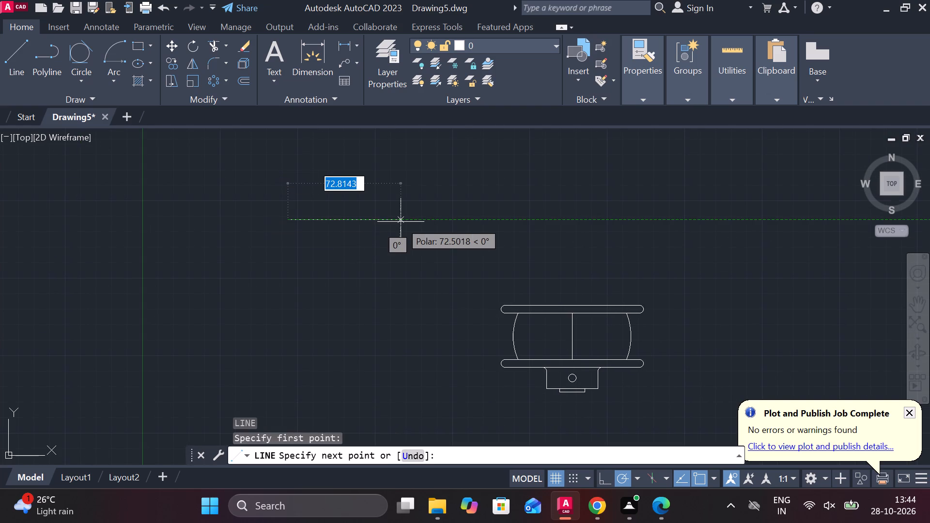
text(36)
key(space)
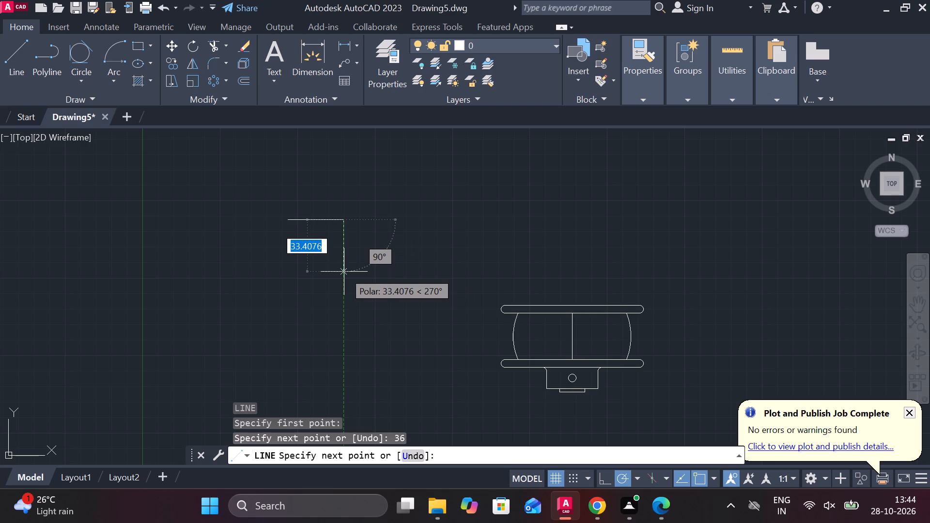
text(45)
key(space)
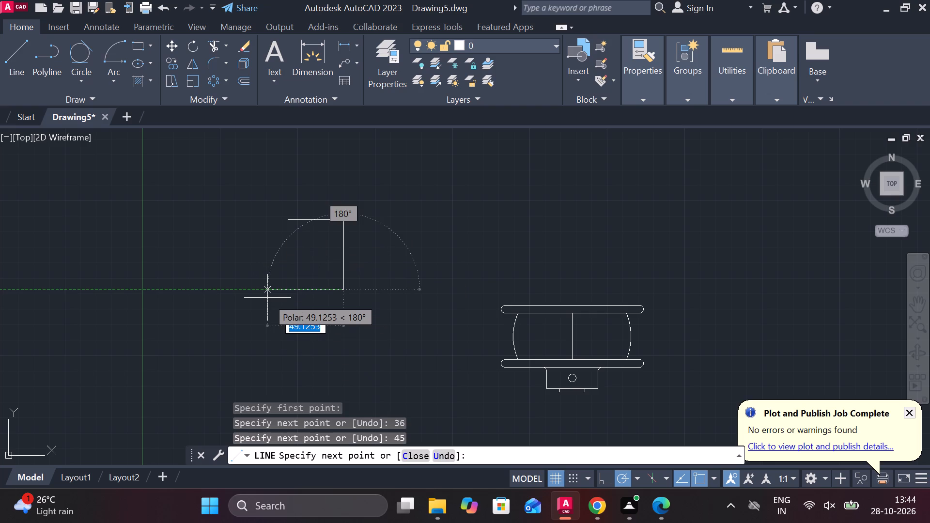
text(36)
key(space)
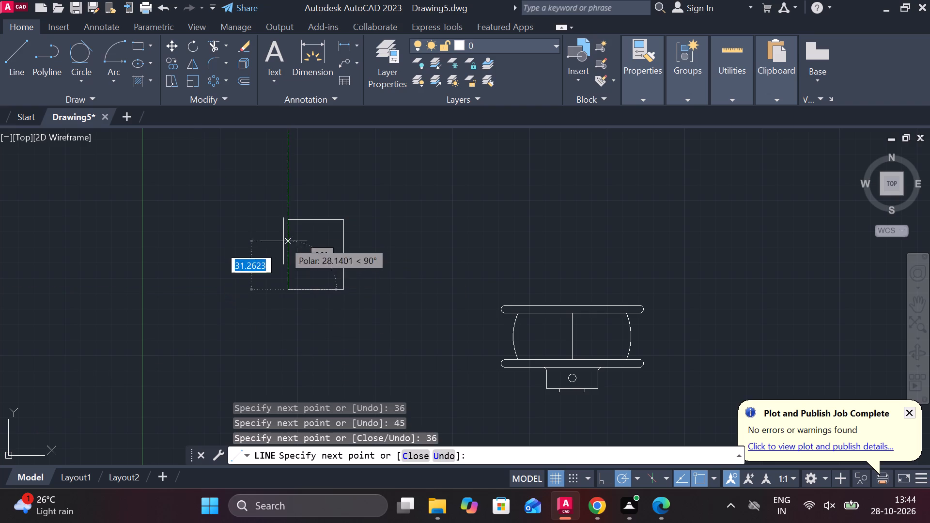
click(290, 224)
key(Escape)
Fillet the two upper corners of the 36 by 45 rectangle with radius 3.
scroll(264, 231, up, 2)
middle_drag(292, 234, 331, 241)
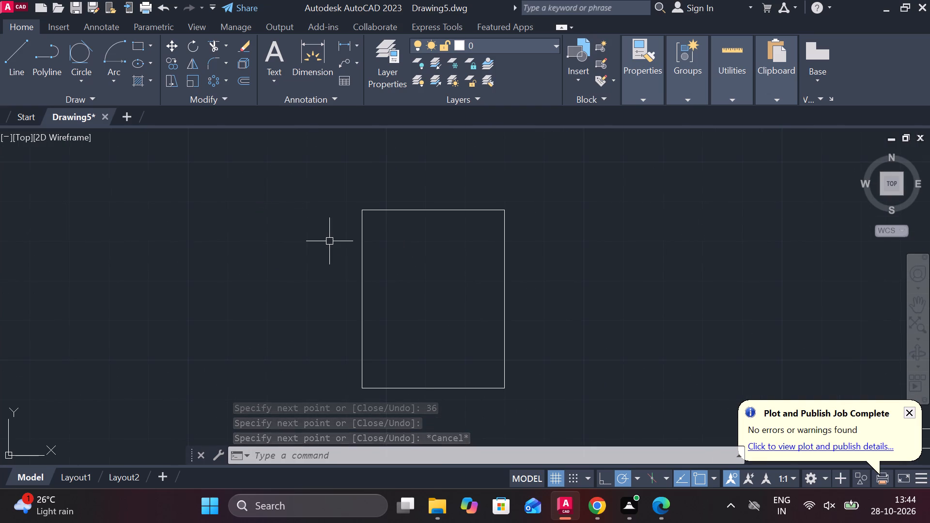
text(F)
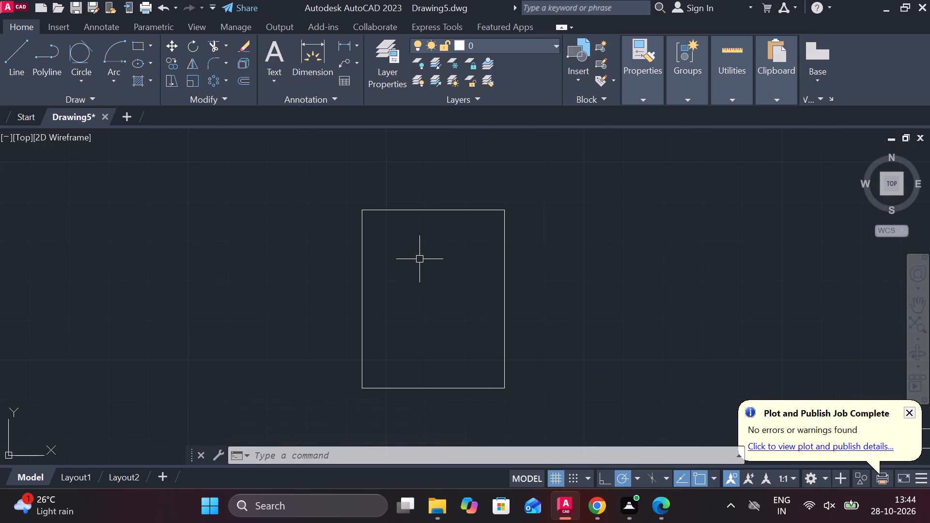
key(space)
text(R)
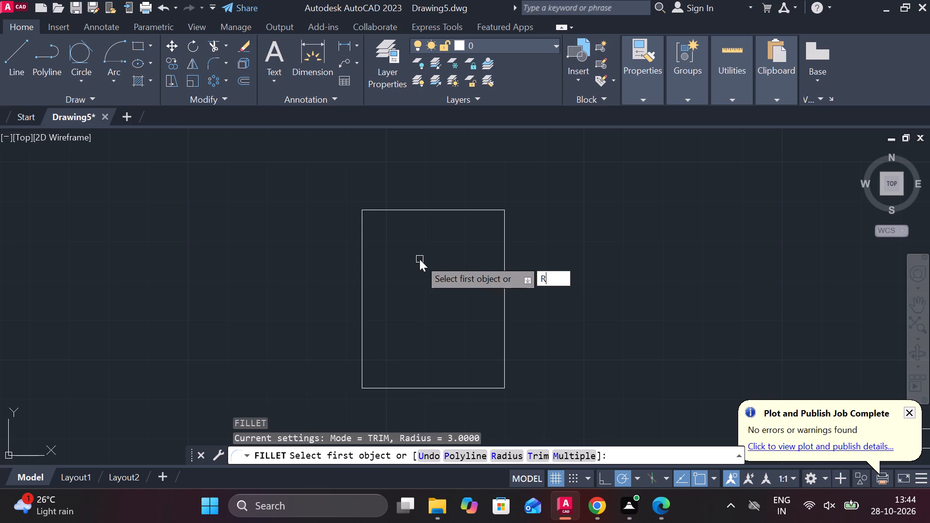
key(space)
key(space)
click(405, 208)
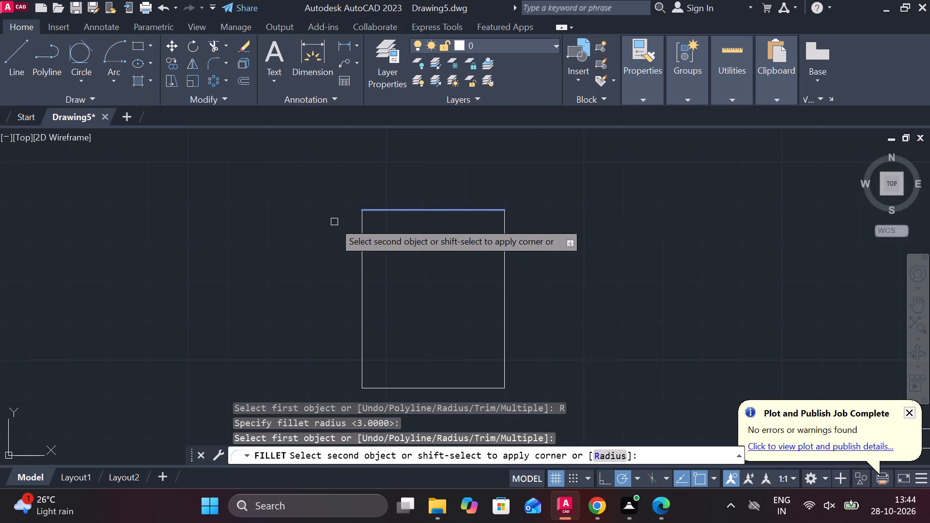
click(358, 226)
click(359, 224)
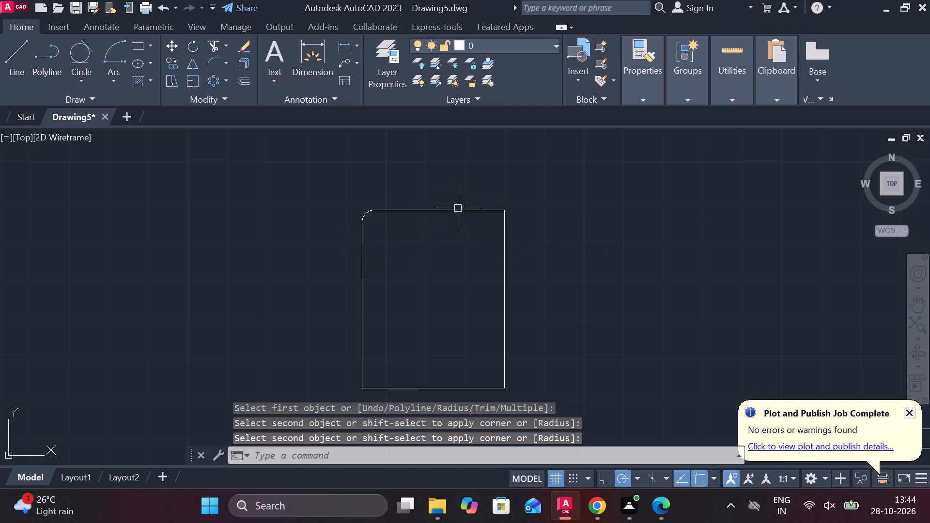
key(space)
click(478, 210)
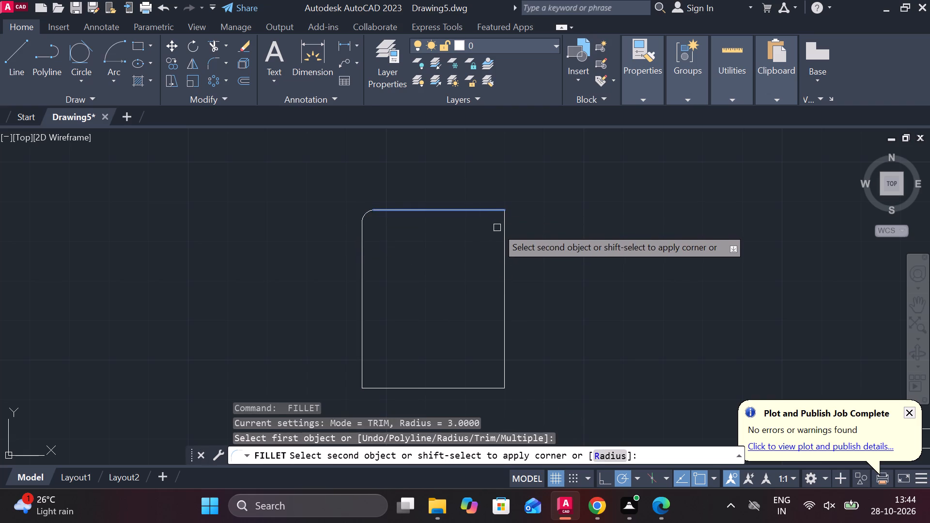
click(504, 234)
middle_drag(551, 247, 545, 231)
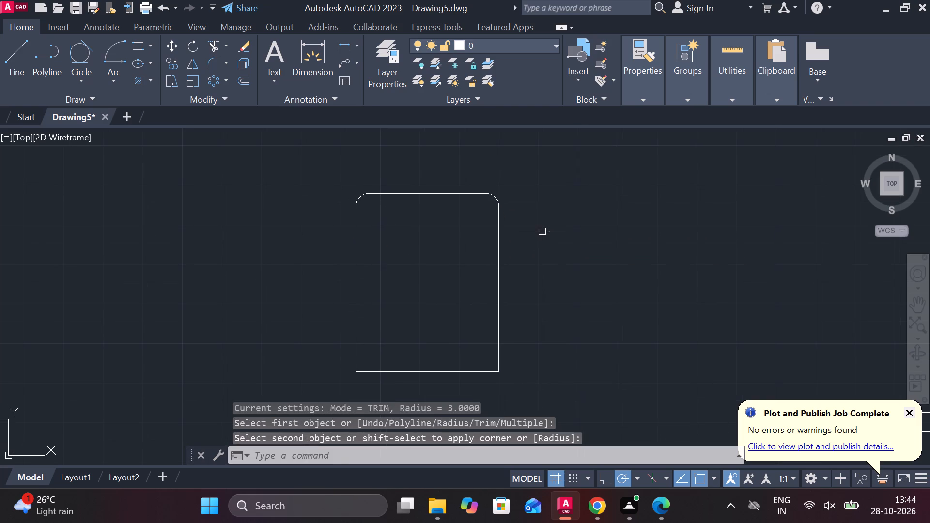
key(Escape)
Move the filleted rectangle from the midpoint of its bottom edge onto the midpoint of the upper slot's top edge.
click(325, 169)
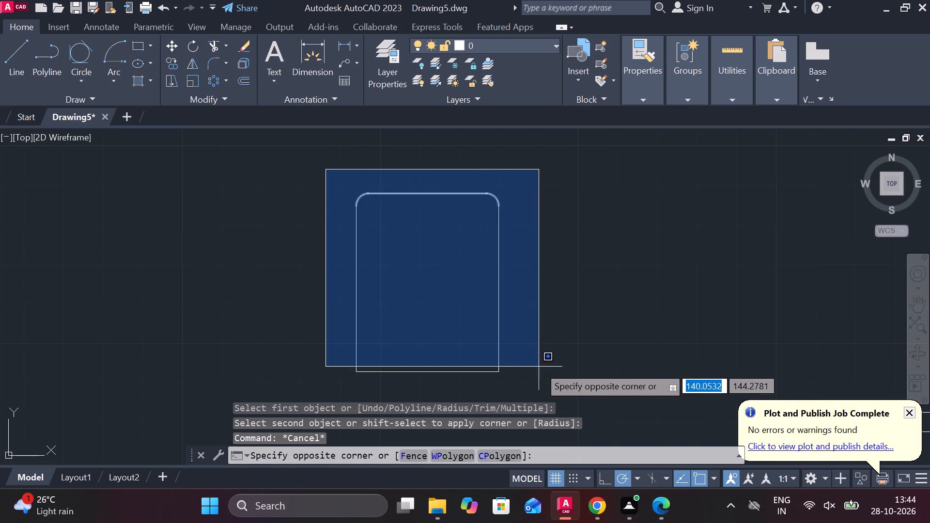
click(562, 382)
key(m)
key(Return)
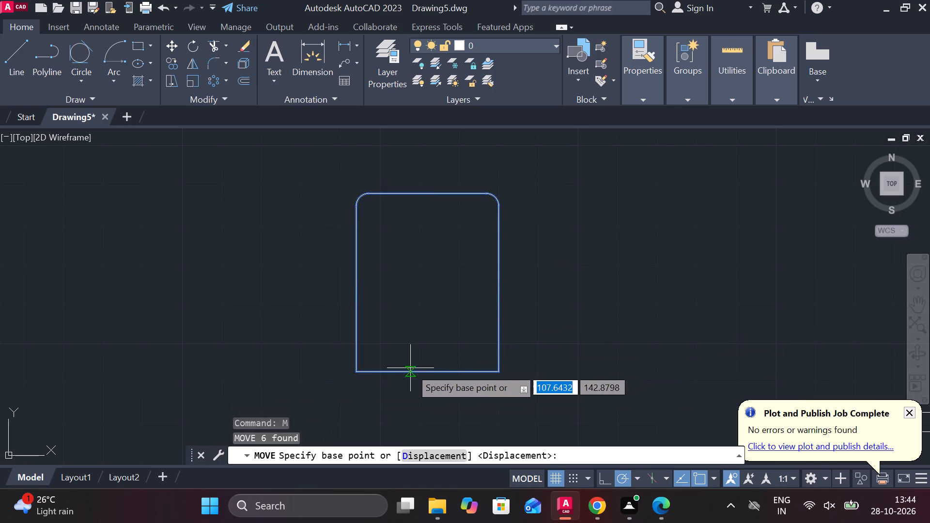
click(424, 370)
scroll(433, 355, down, 3)
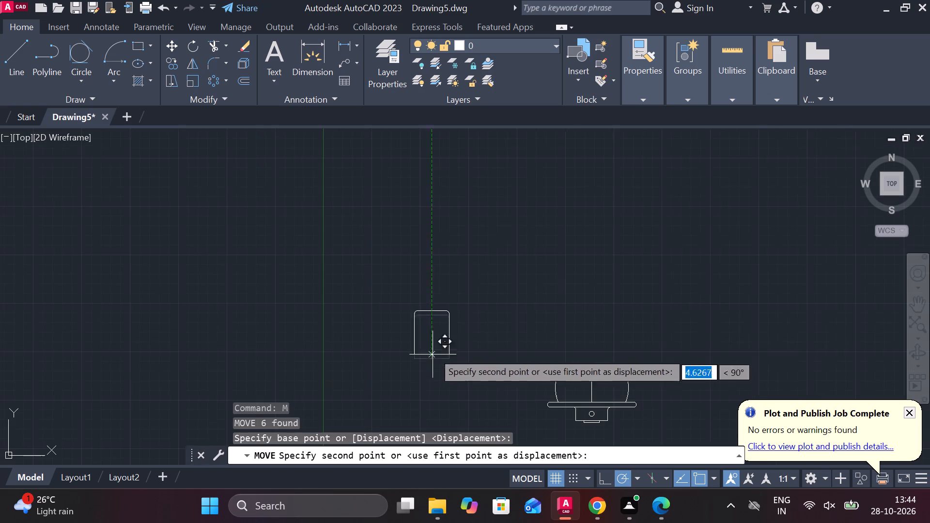
scroll(604, 371, up, 3)
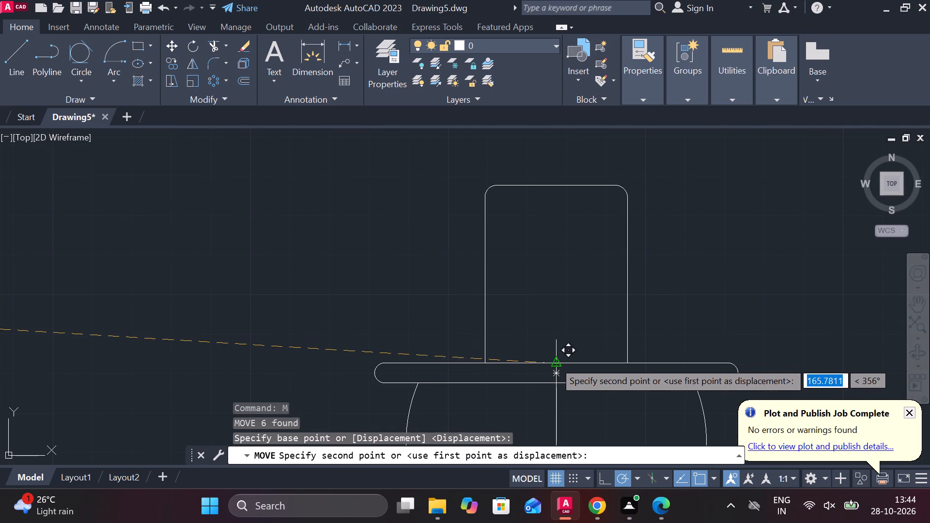
click(554, 361)
Lengthen the vertical line between the slots upward to the midpoint of the filleted rectangle's top edge.
middle_drag(592, 344, 540, 301)
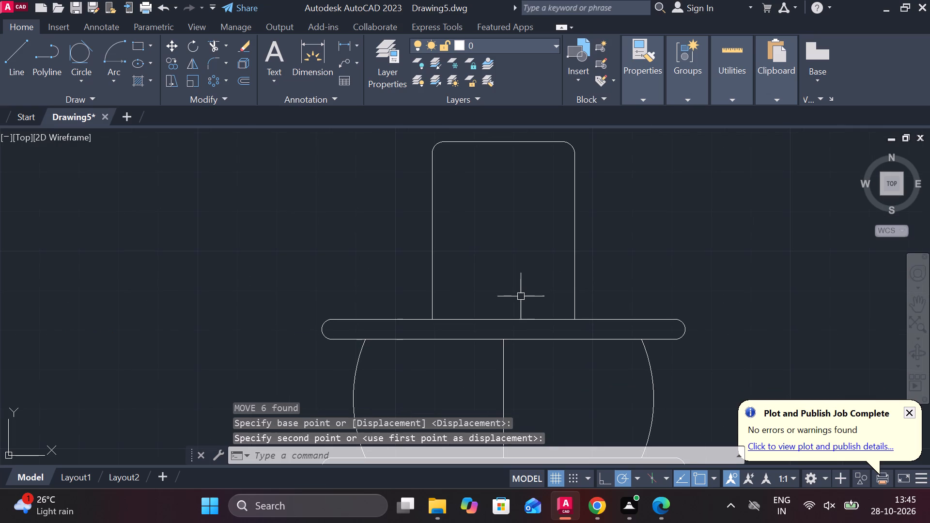
click(504, 370)
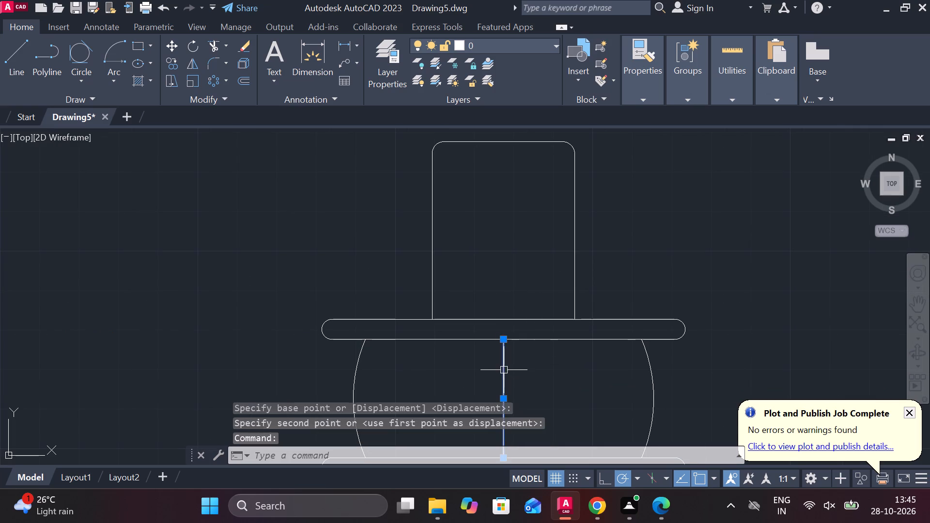
click(549, 382)
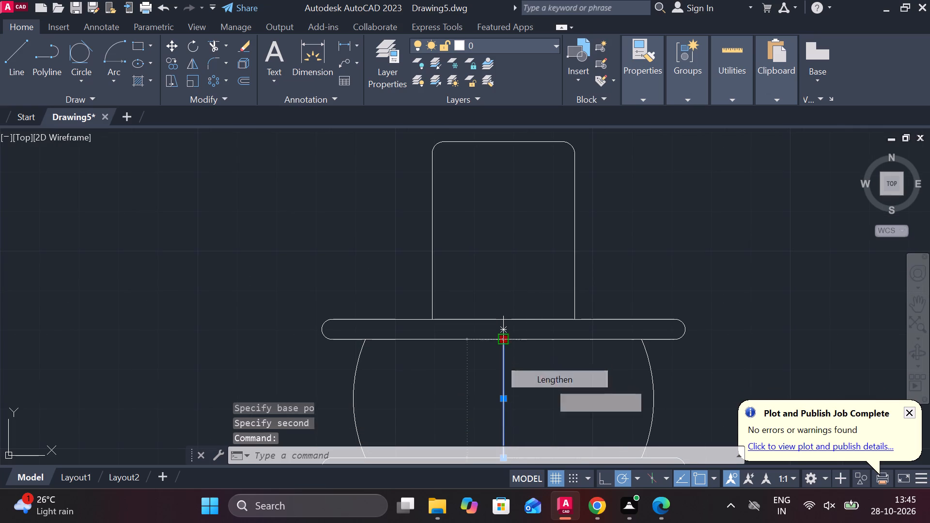
click(503, 143)
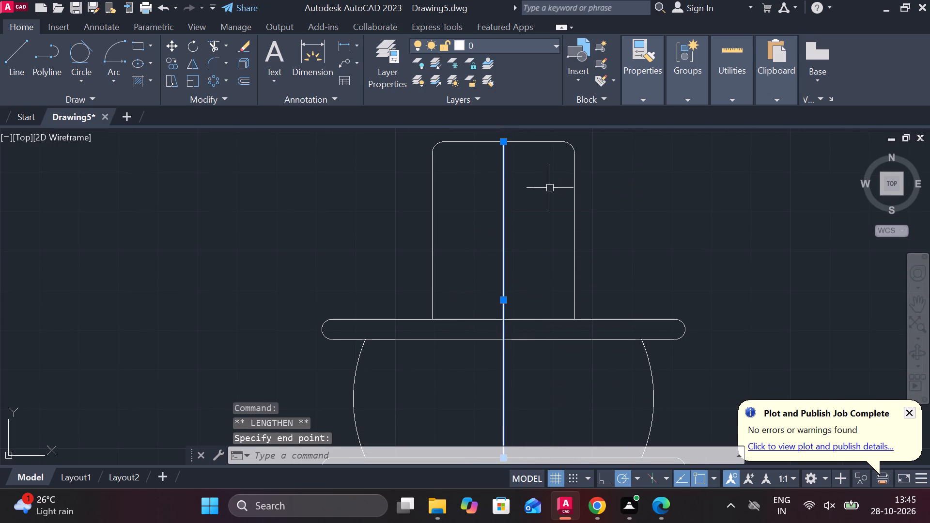
key(Escape)
Draw a circle of diameter 8 centred on the midpoint of the upper slot's top edge.
scroll(534, 277, up, 1)
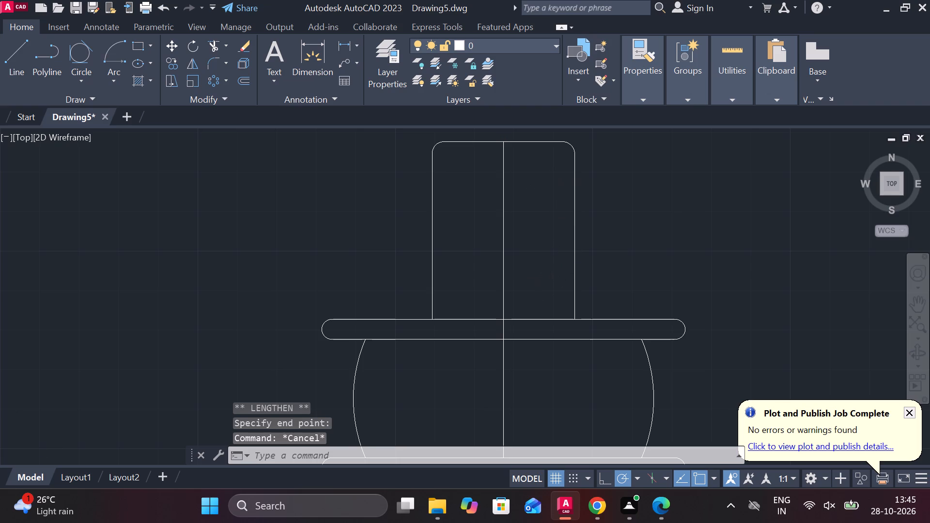
text(C)
key(space)
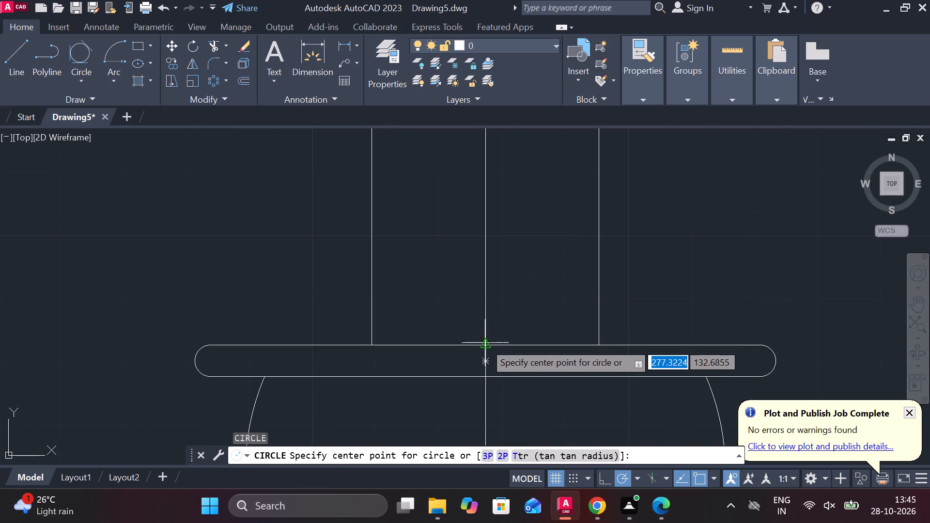
click(485, 343)
middle_drag(504, 345, 484, 274)
scroll(484, 274, up, 2)
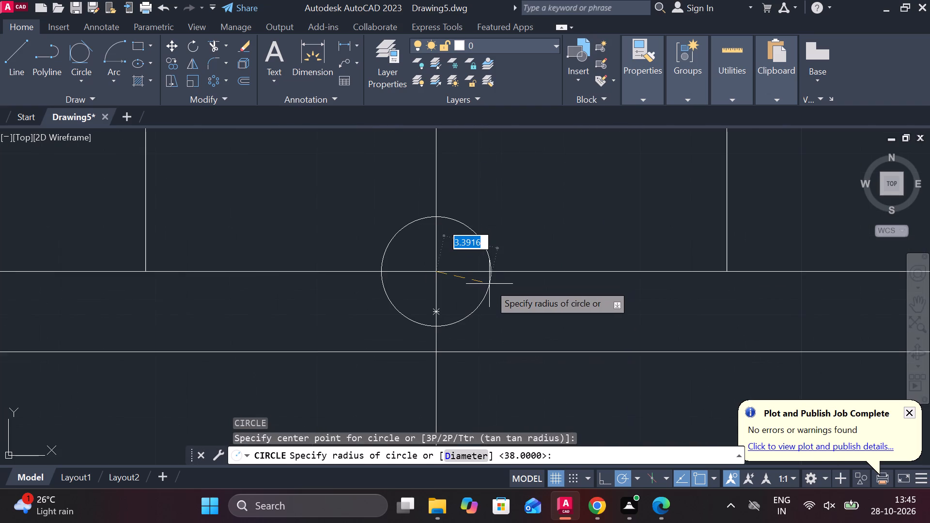
text(D 8)
key(Return)
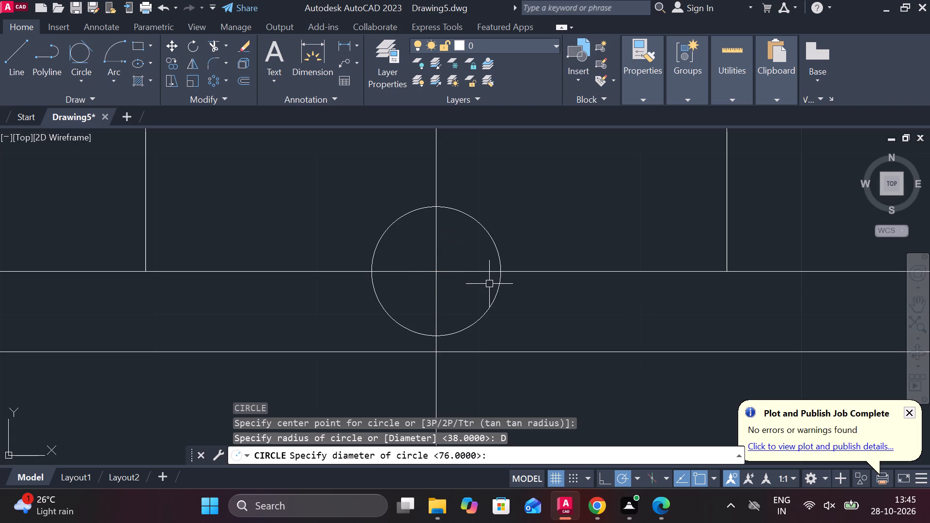
Draw a concentric circle of diameter 3 inside the diameter 8 circle.
text(C)
key(space)
click(445, 276)
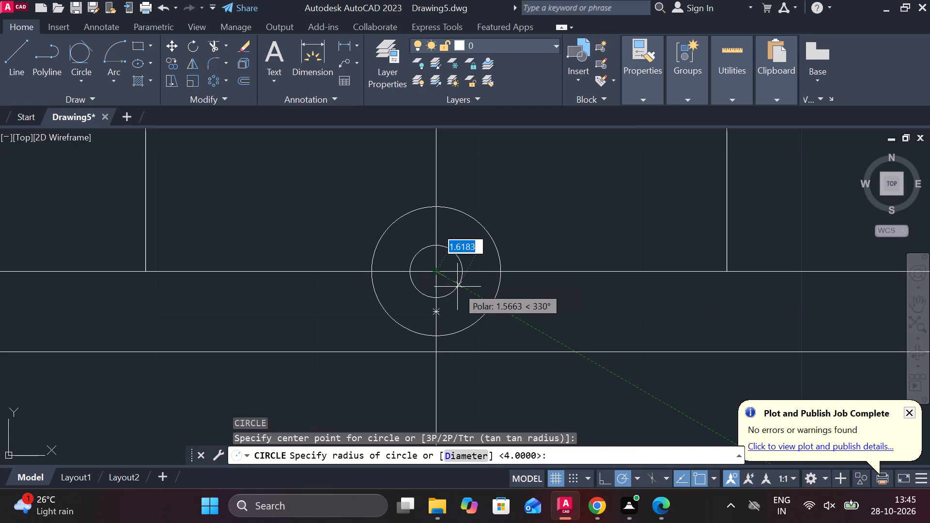
text(D 3)
key(space)
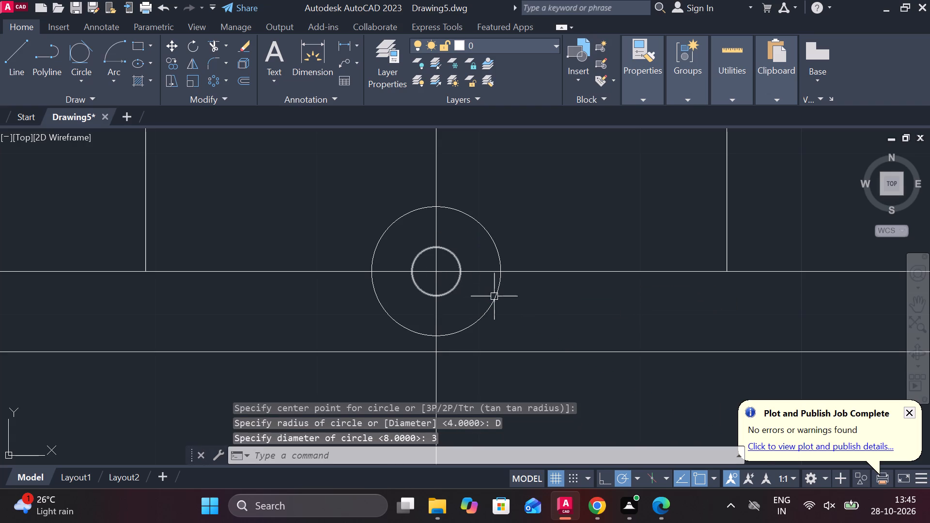
key(Escape)
Move both concentric circles 22 straight up along the vertical centre line into the filleted rectangle.
click(496, 299)
click(460, 274)
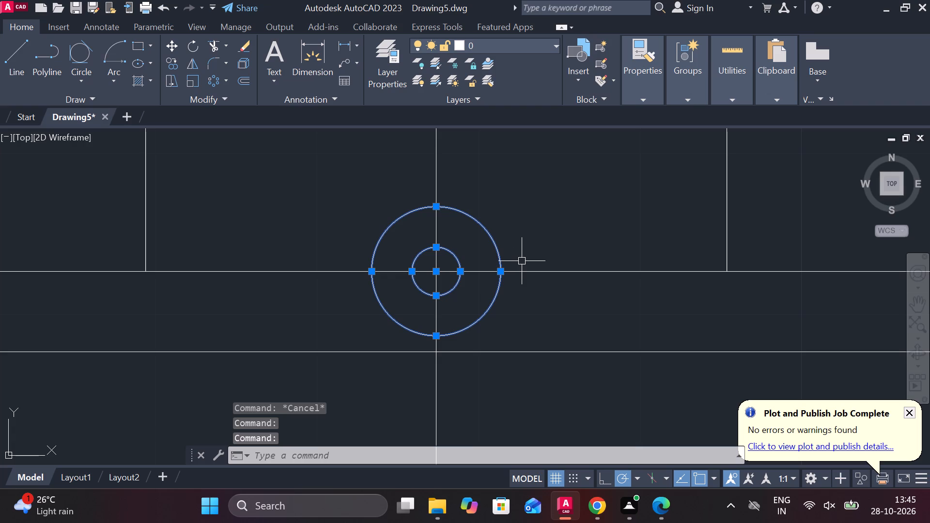
key(m)
key(Return)
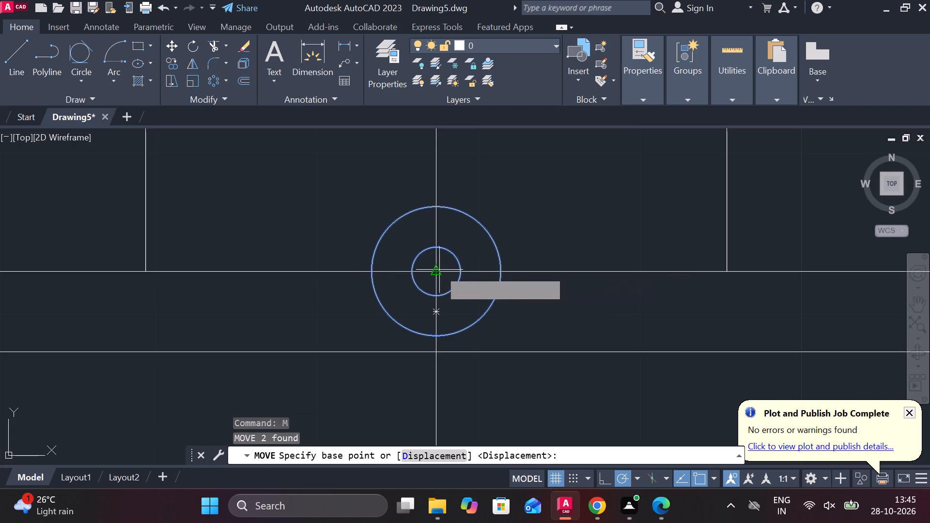
click(439, 270)
scroll(437, 263, down, 2)
middle_drag(444, 259, 453, 371)
scroll(445, 292, down, 2)
middle_drag(449, 273, 449, 289)
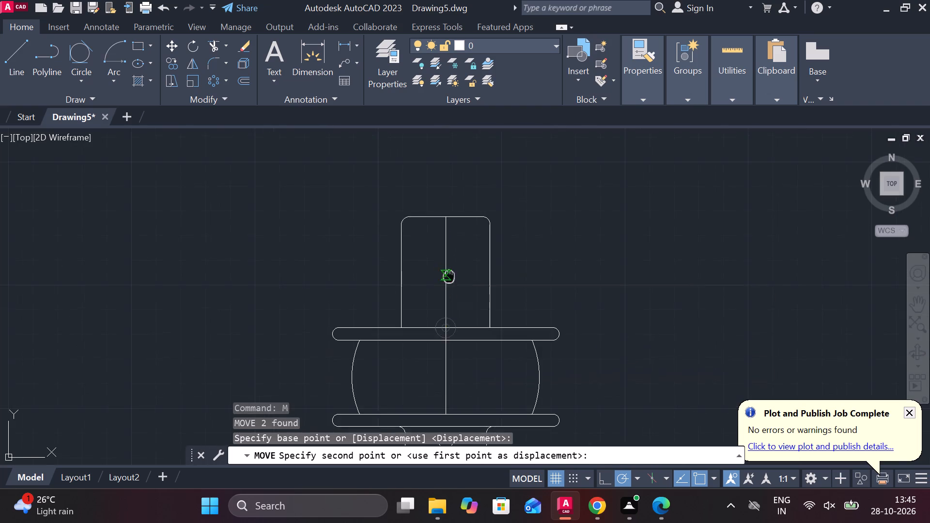
middle_drag(449, 289, 449, 317)
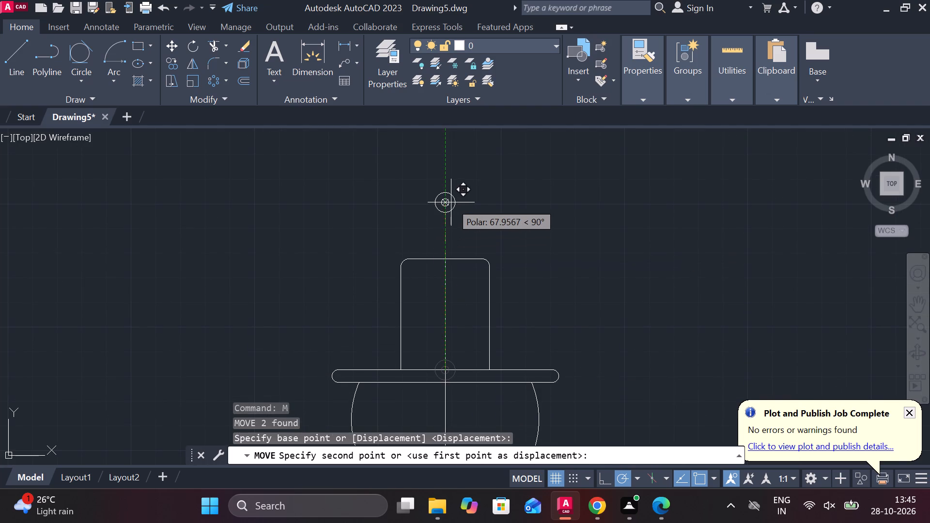
text(22)
key(Return)
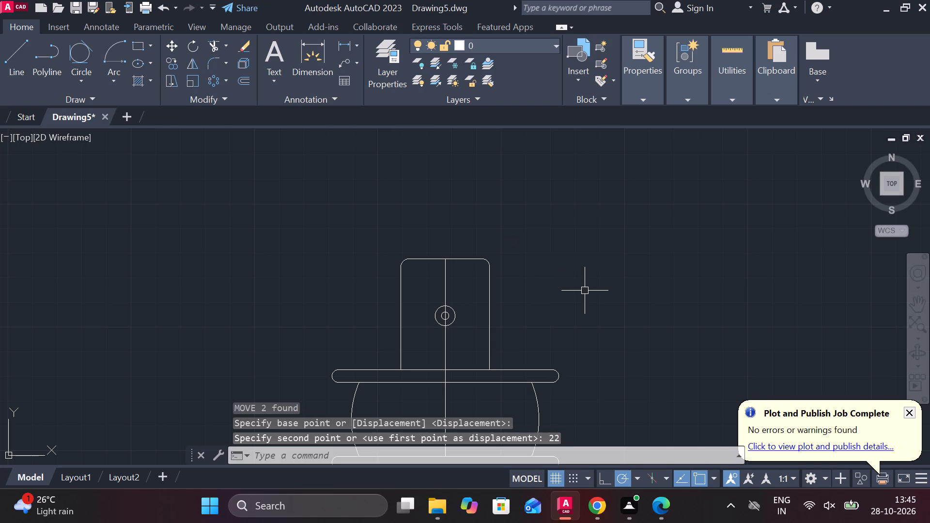
Draw a 30 by 20 rectangle from four connected lines in the empty space above and beside the filleted rectangle.
scroll(488, 320, up, 1)
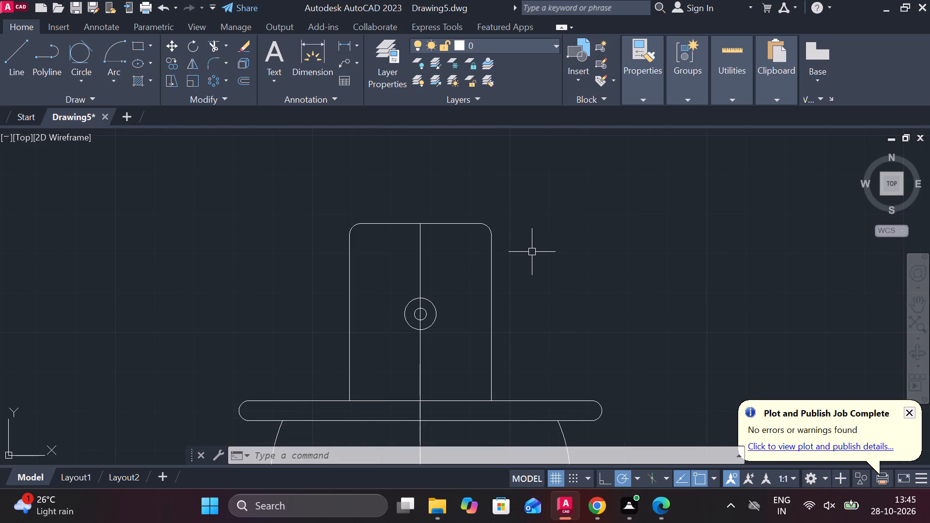
scroll(505, 248, up, 1)
middle_drag(509, 249, 628, 304)
middle_drag(238, 249, 262, 264)
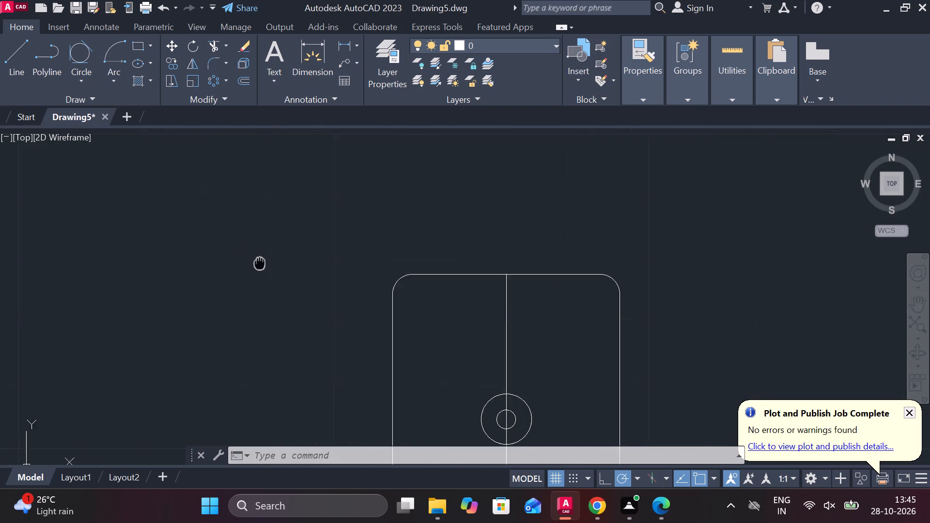
middle_drag(262, 264, 321, 265)
key(l)
key(Return)
click(227, 221)
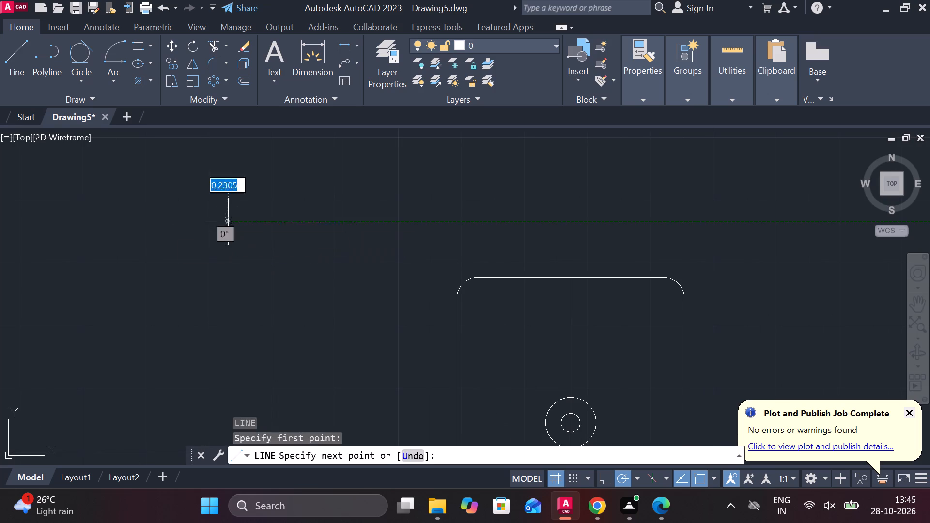
text(20)
key(Return)
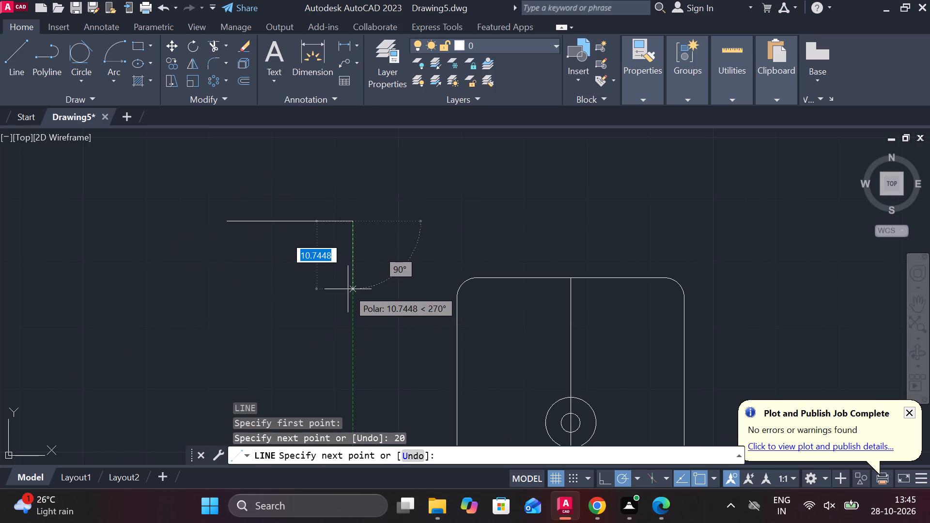
key(ctrl+z)
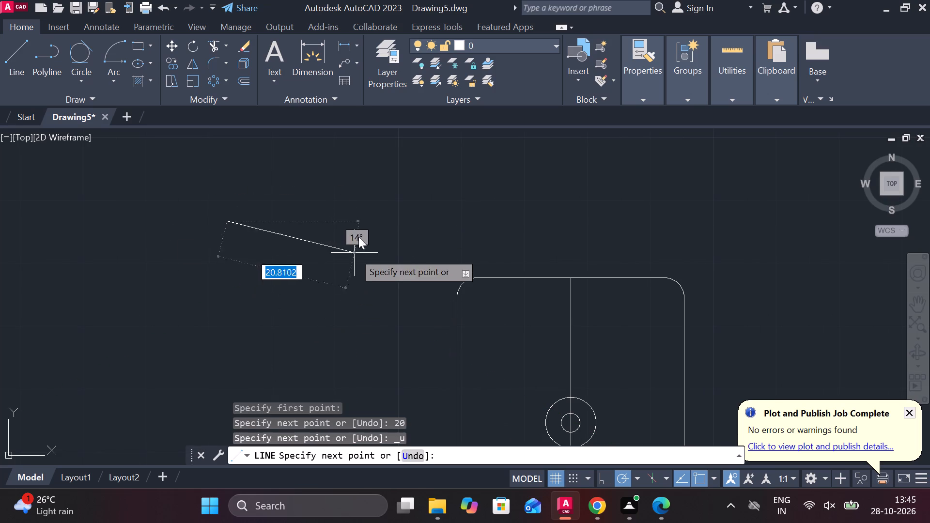
text(30)
key(Return)
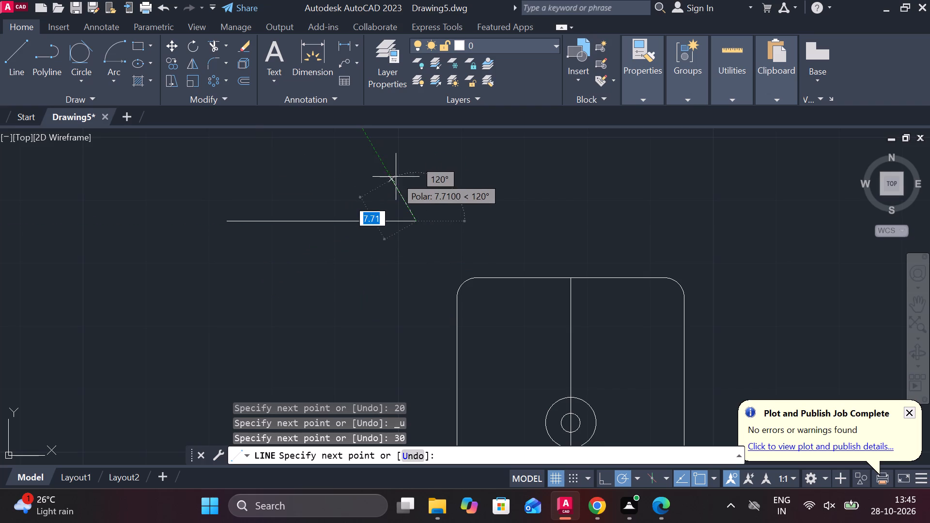
text(20)
key(Return)
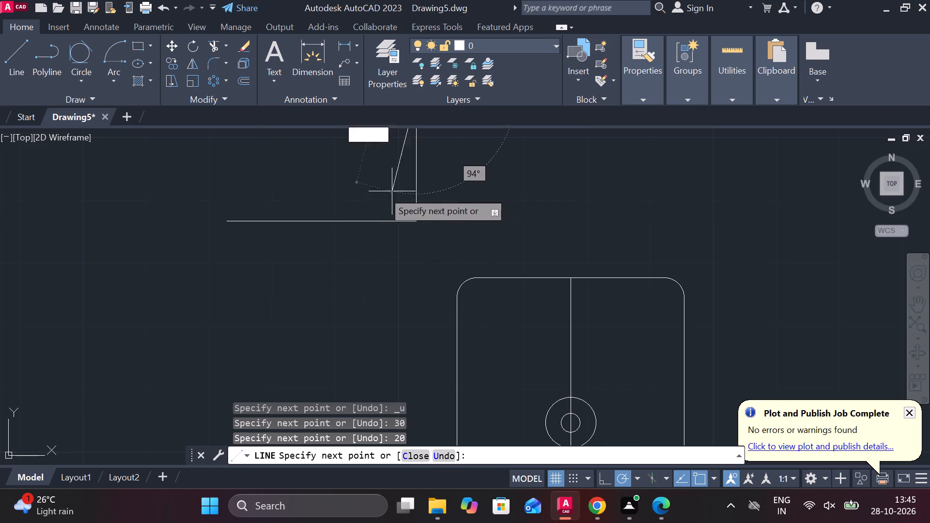
middle_drag(318, 185, 381, 300)
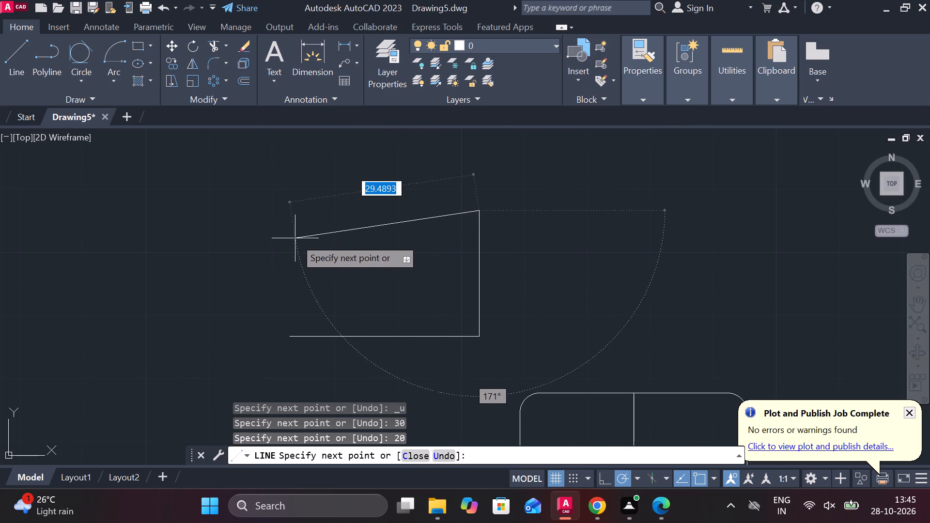
text(30)
key(Return)
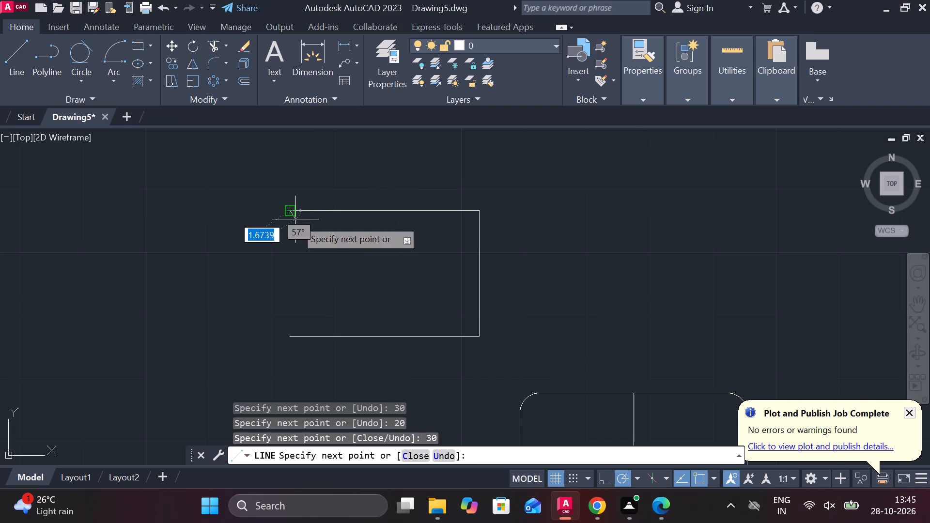
click(290, 342)
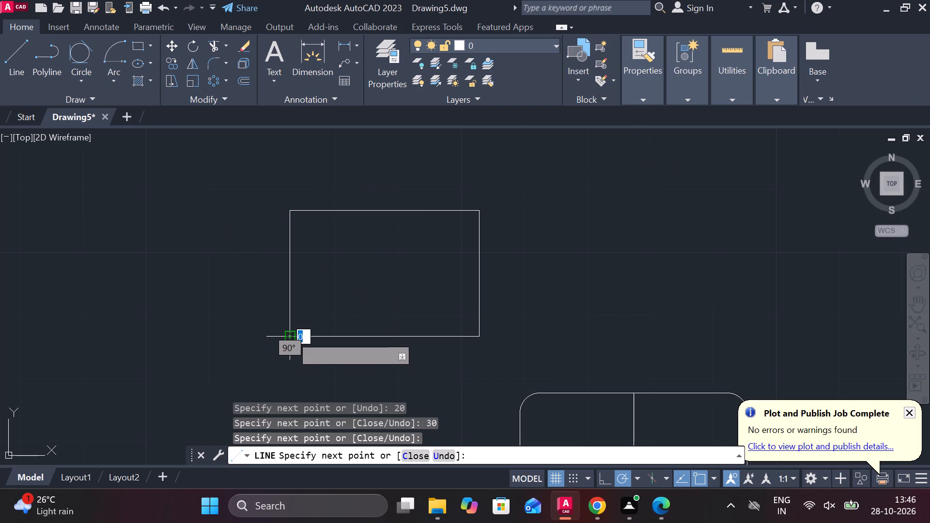
key(Escape)
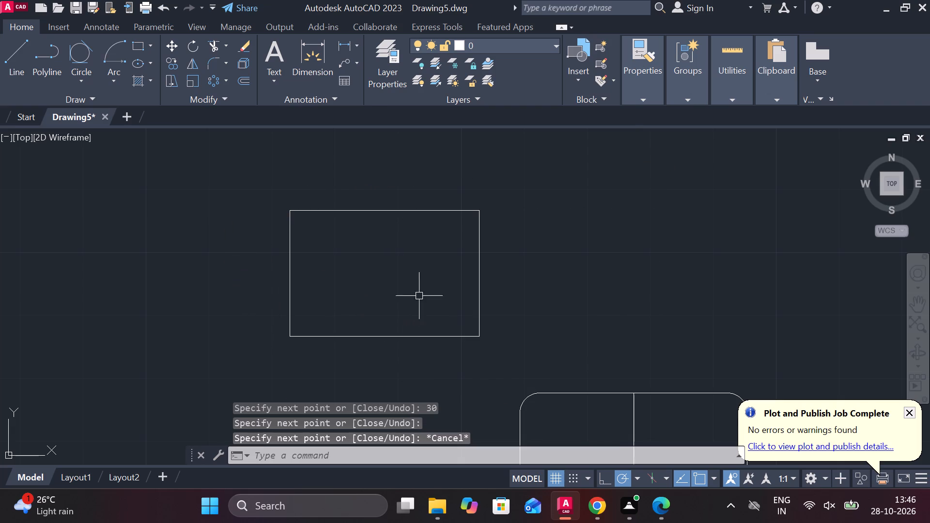
Move the new rectangle by its bottom edge midpoint onto the midpoint of the filleted rectangle's top edge.
click(246, 185)
click(511, 370)
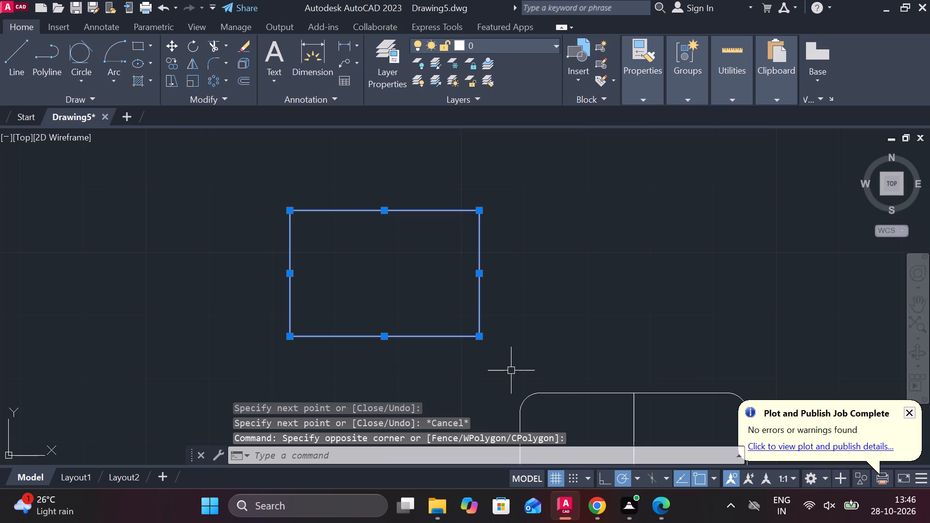
key(m)
key(Return)
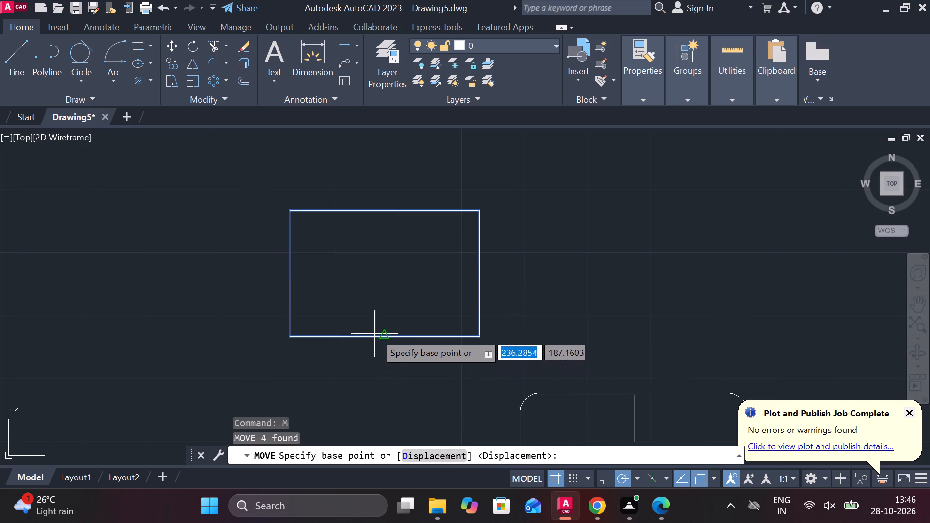
click(381, 334)
scroll(381, 334, down, 2)
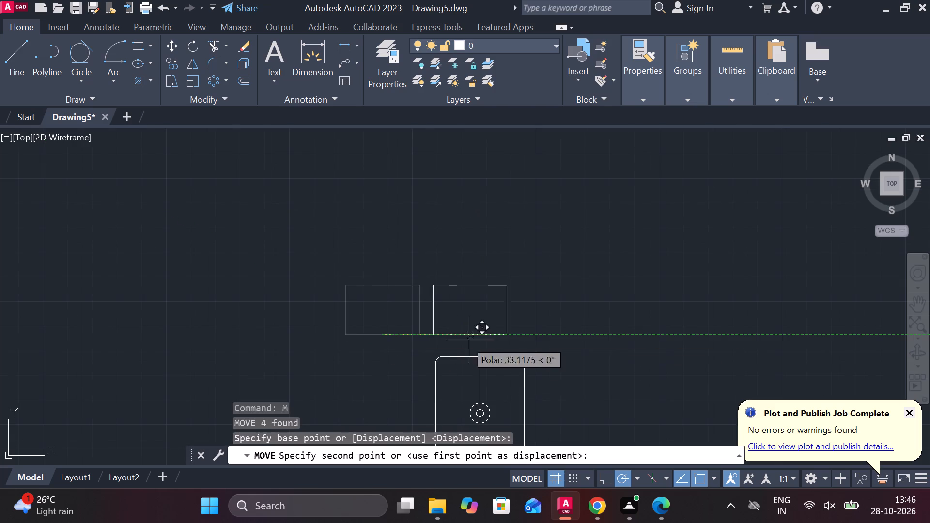
scroll(515, 342, up, 3)
middle_drag(461, 368, 478, 276)
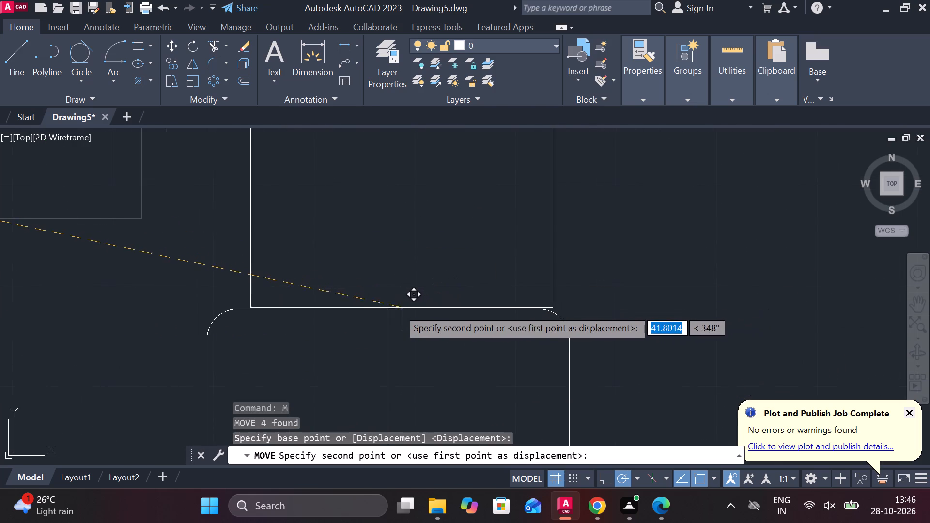
click(388, 311)
Lengthen the vertical centre line upward to the midpoint of the 30 by 20 rectangle's top edge.
scroll(396, 313, down, 2)
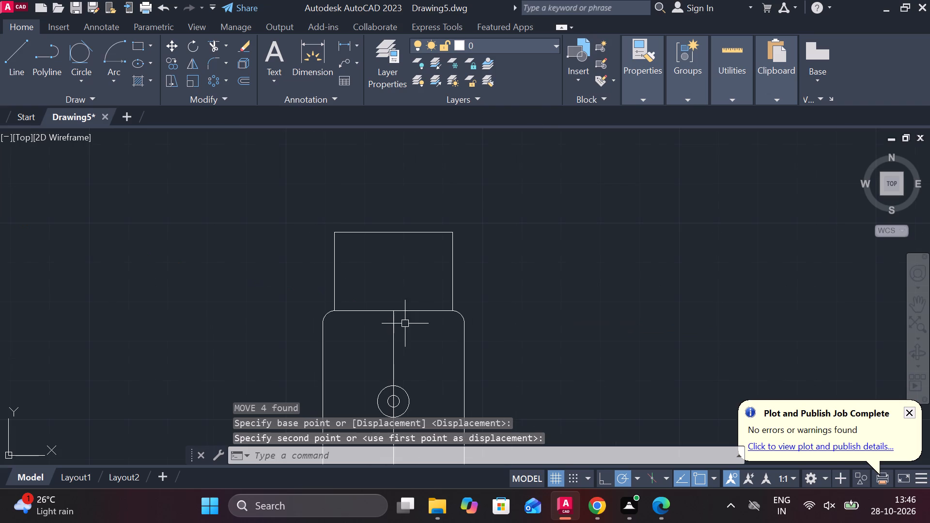
click(390, 331)
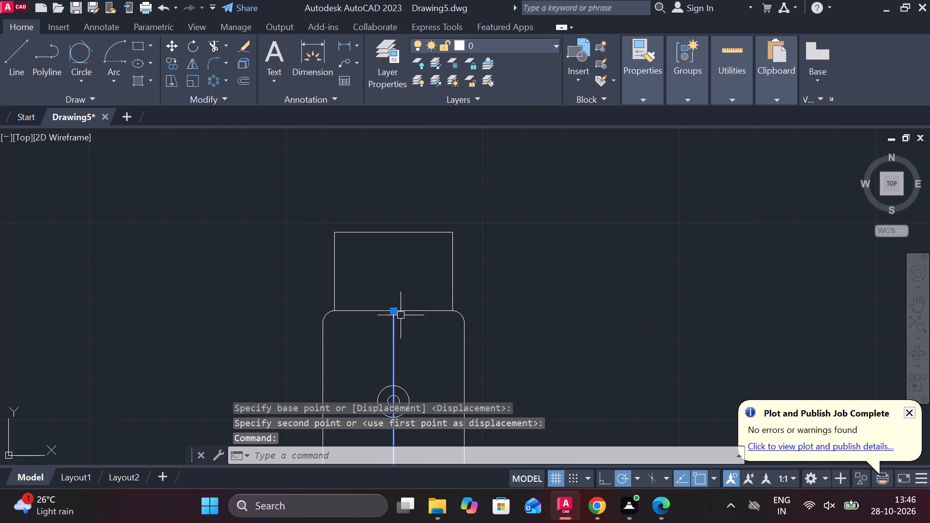
click(446, 348)
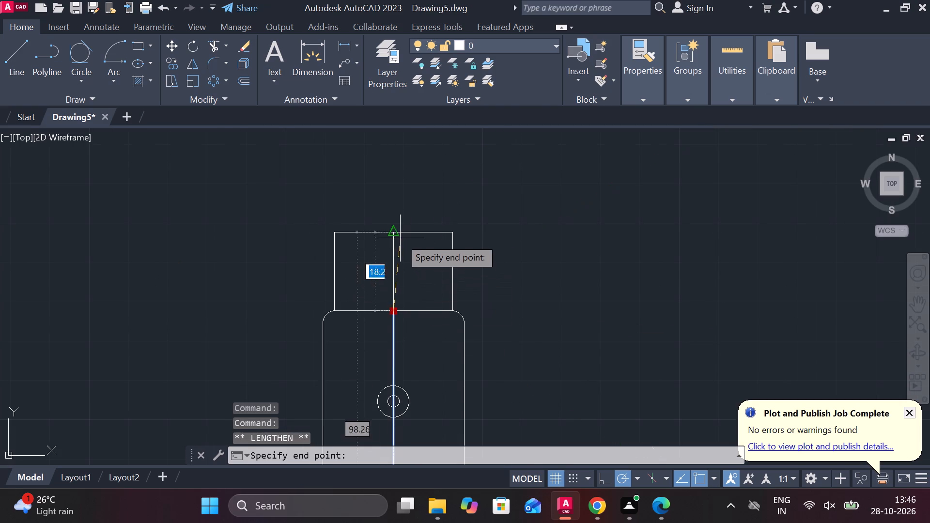
click(392, 233)
middle_drag(490, 267, 533, 270)
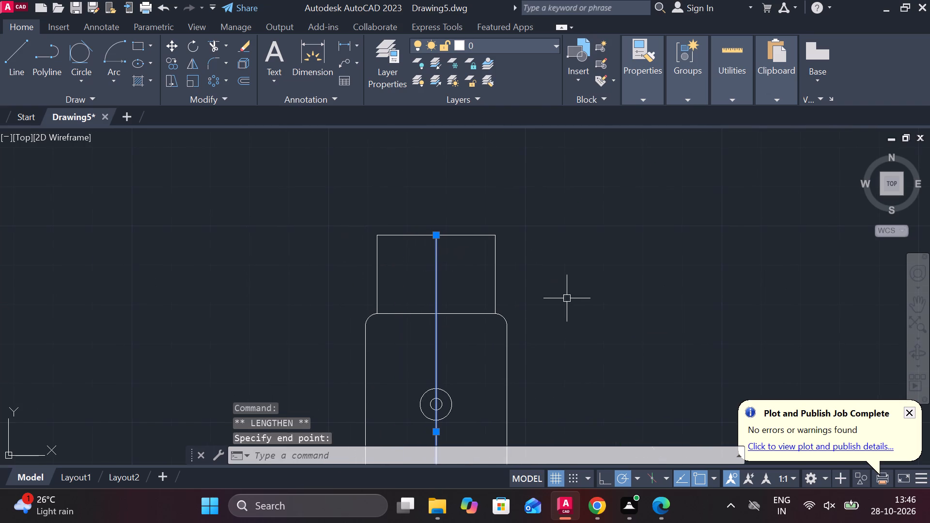
key(Escape)
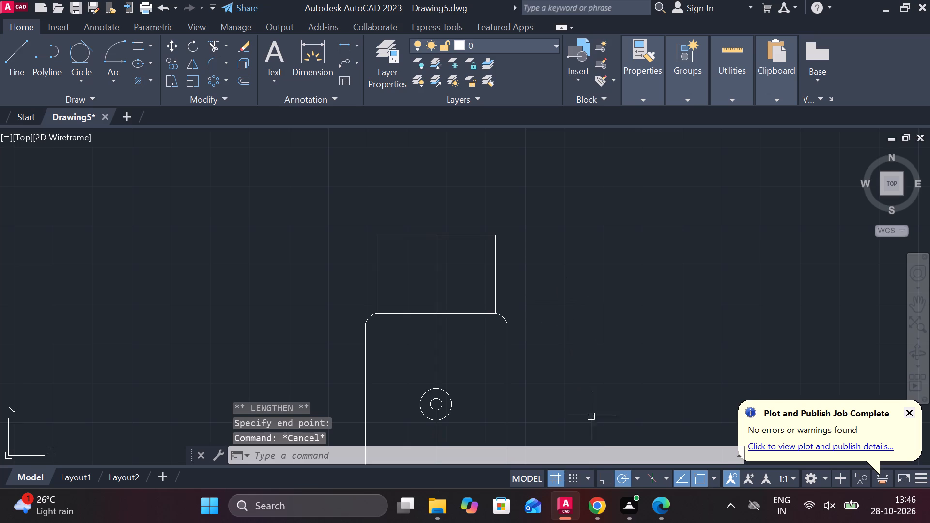
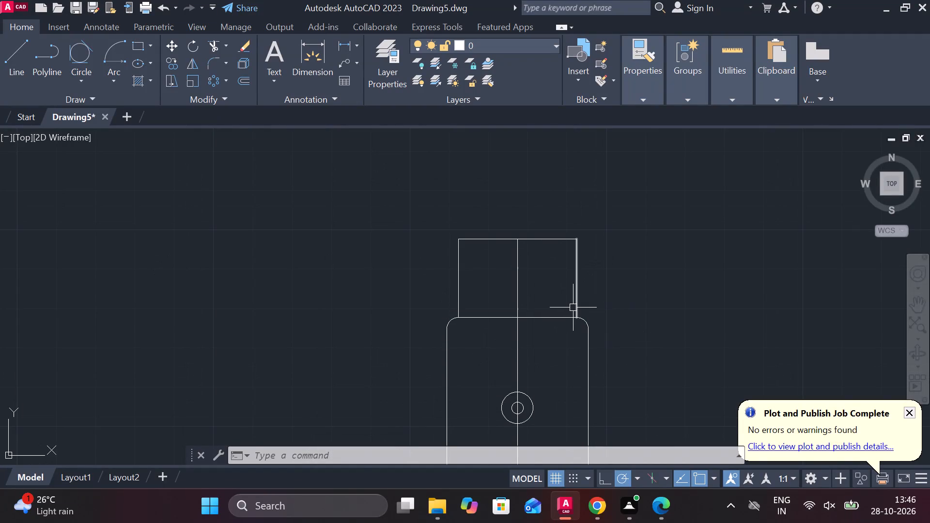
Draw a 54 by 20 rectangle from four connected lines in the empty space above and to the left of the part.
middle_drag(548, 301, 574, 358)
middle_drag(207, 292, 309, 289)
key(l)
key(Return)
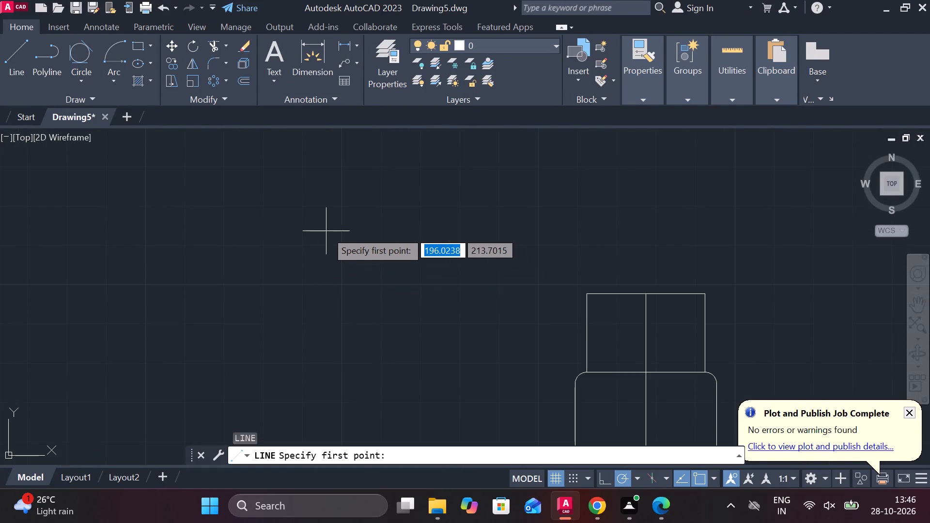
click(321, 193)
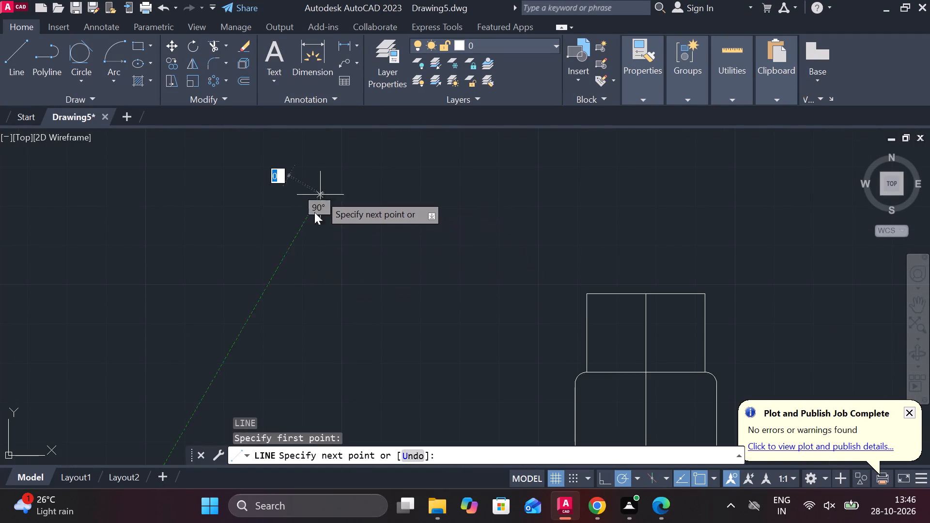
text(20)
key(Return)
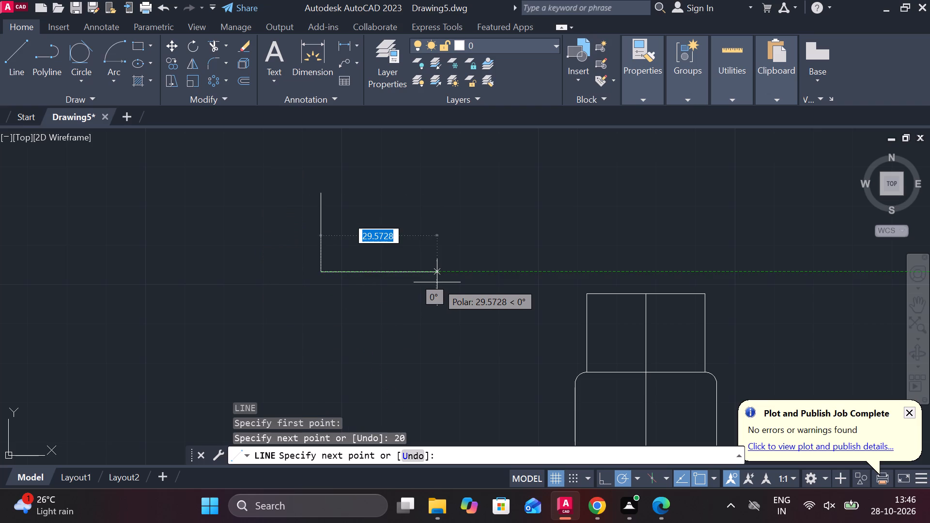
text(54)
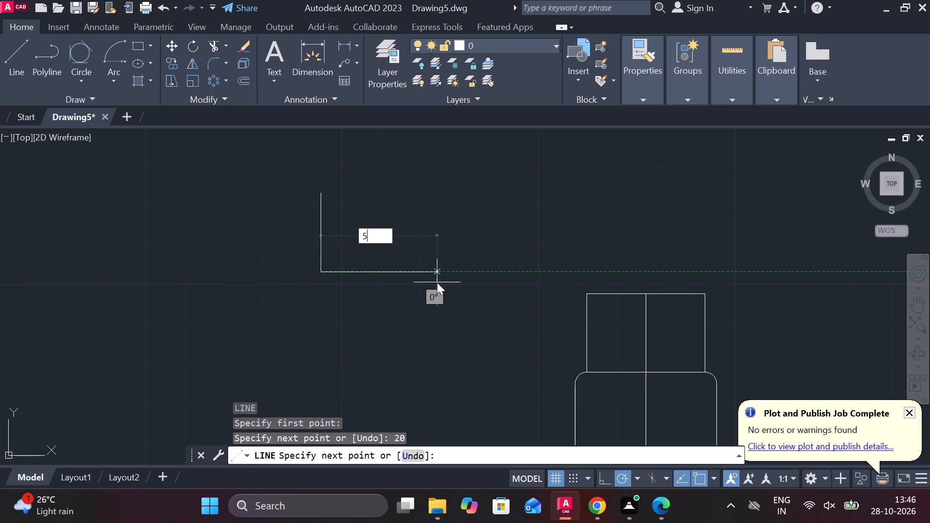
key(space)
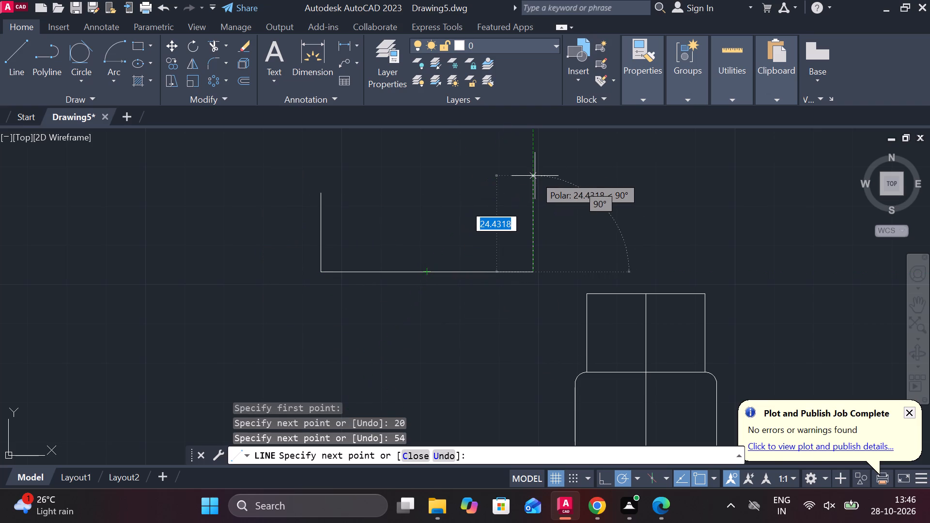
text(20)
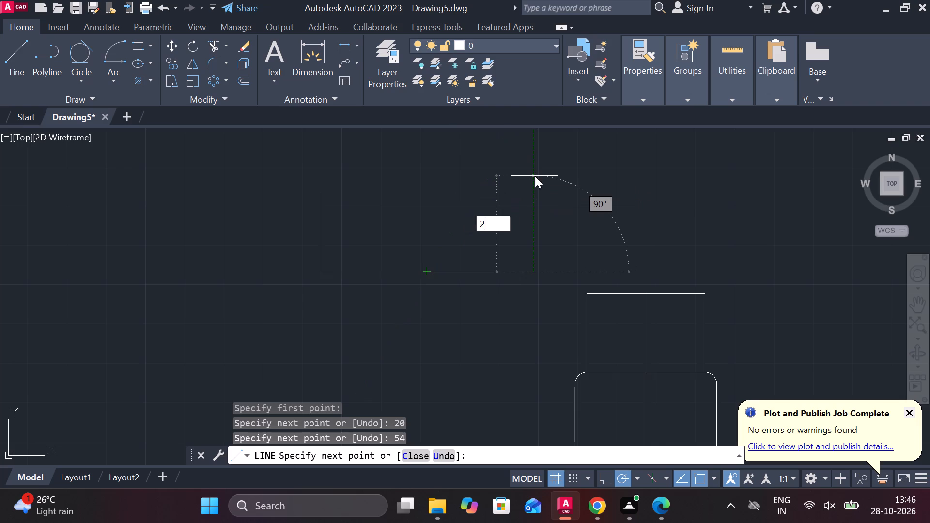
key(Return)
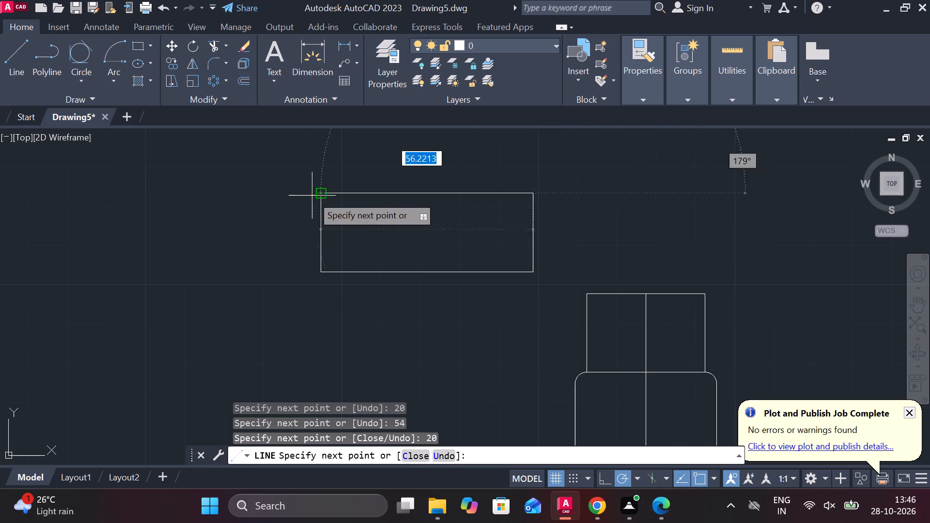
click(321, 195)
key(Escape)
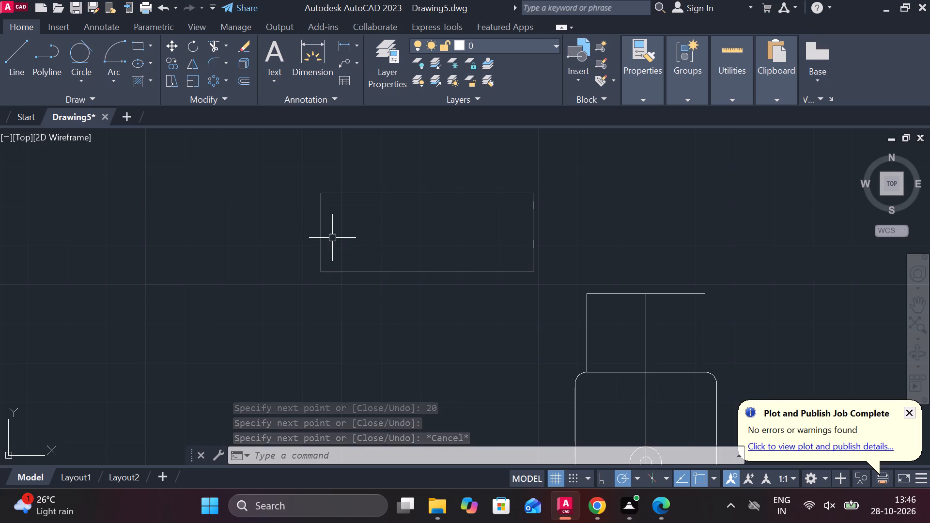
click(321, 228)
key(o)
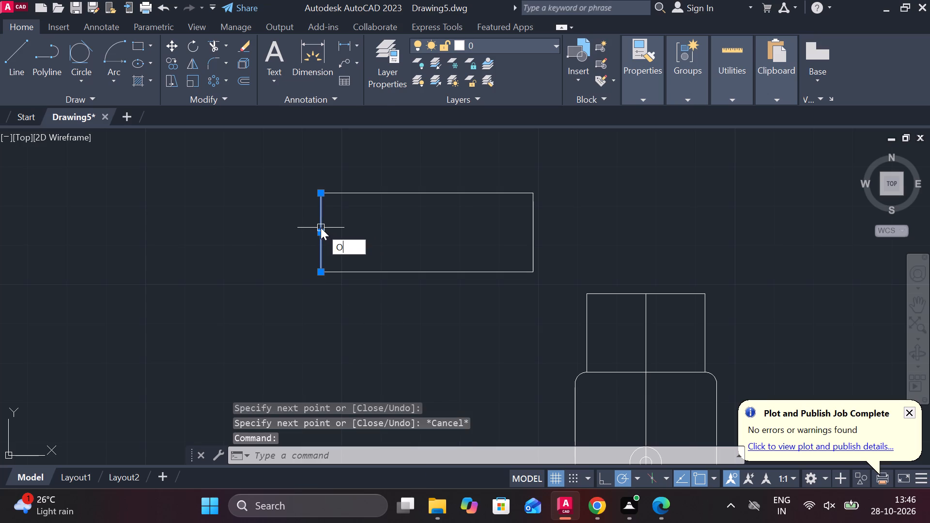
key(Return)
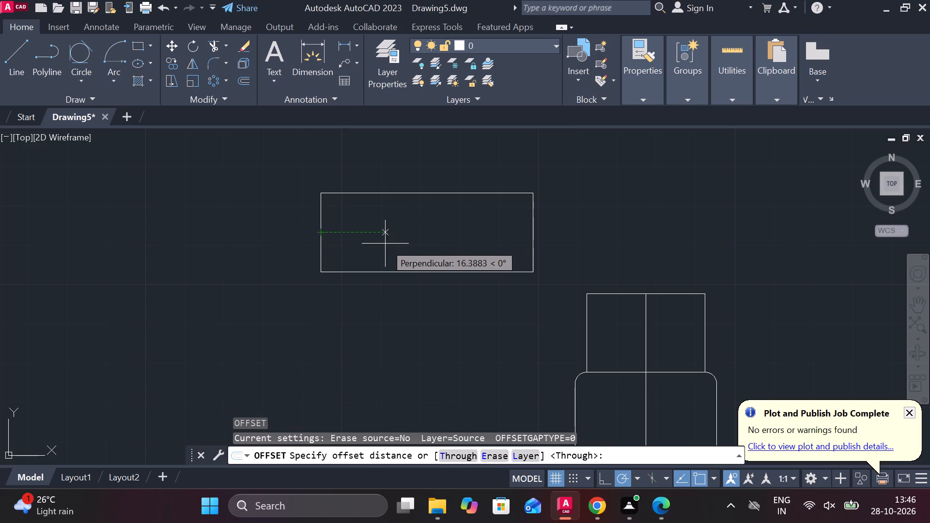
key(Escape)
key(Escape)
Offset both short vertical edges of the 54 by 20 rectangle inward by 3.5.
click(323, 232)
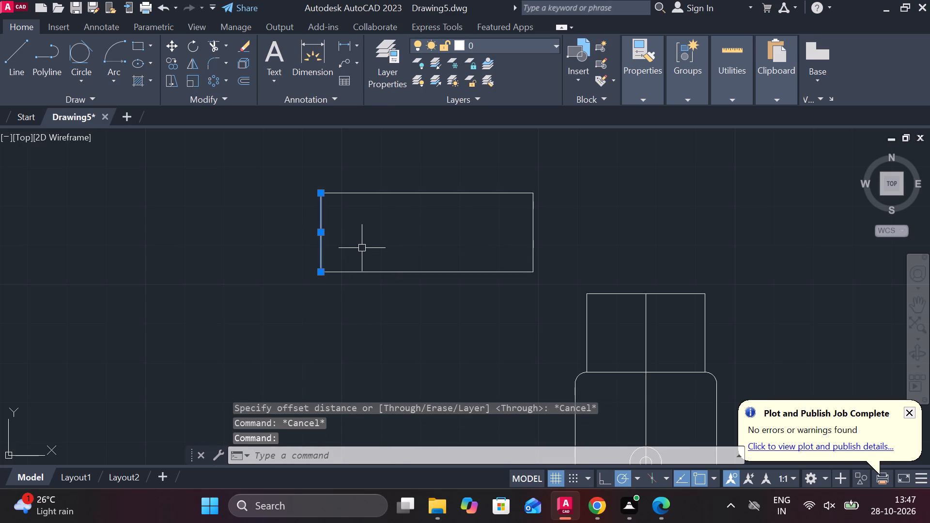
key(o)
key(Return)
key(Return)
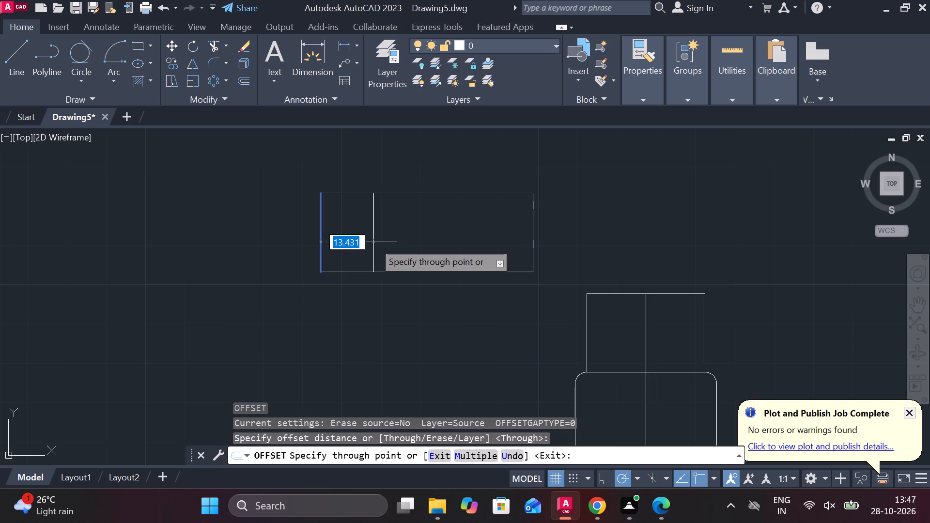
text(3.5)
key(Return)
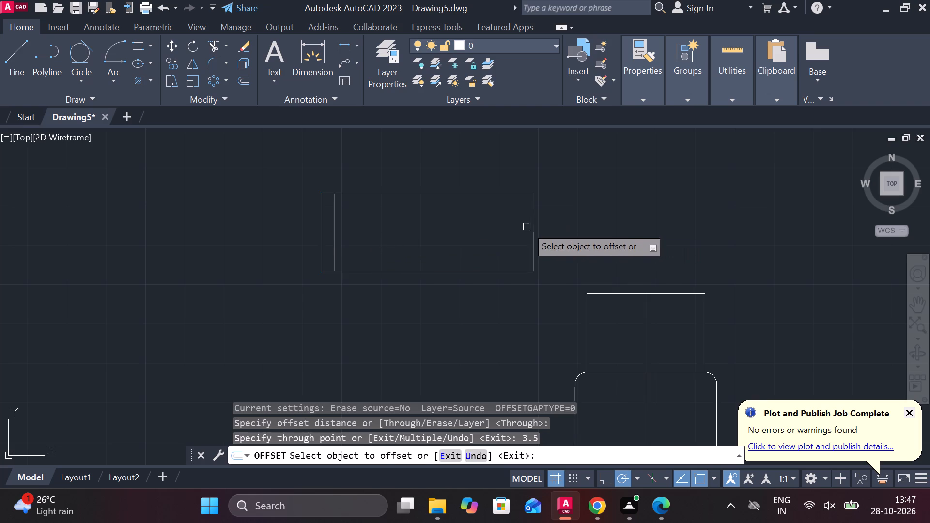
click(533, 223)
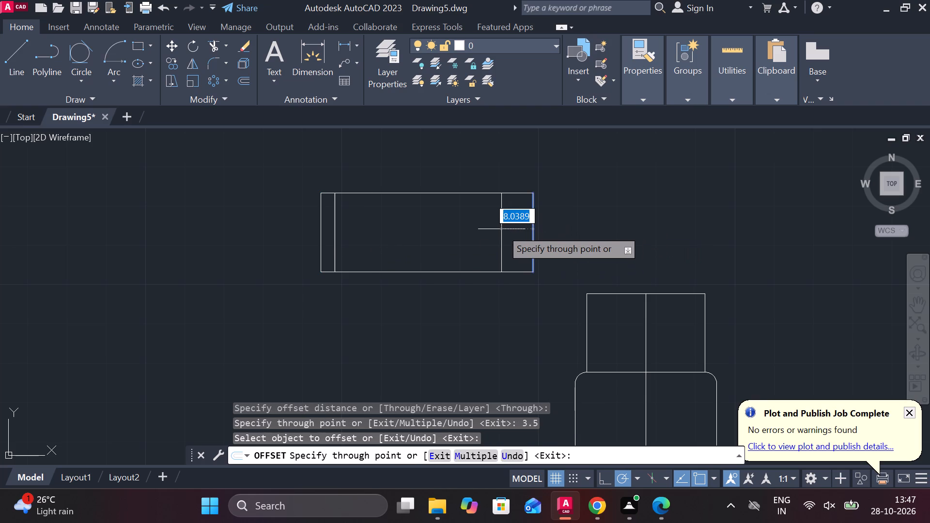
text(3.5)
key(Return)
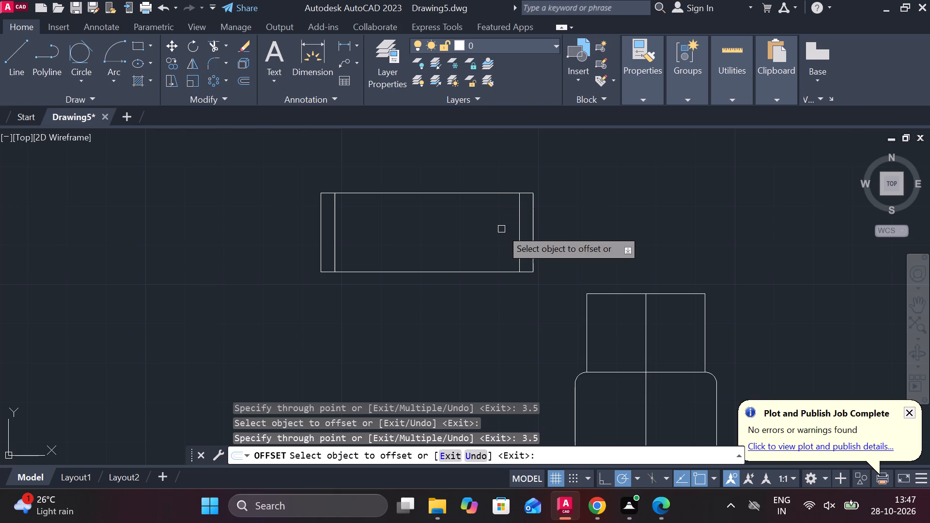
key(Escape)
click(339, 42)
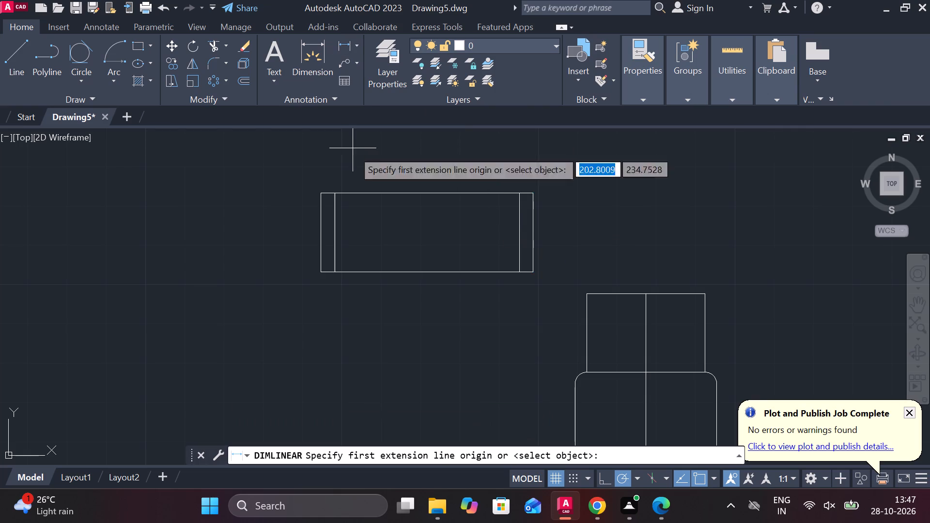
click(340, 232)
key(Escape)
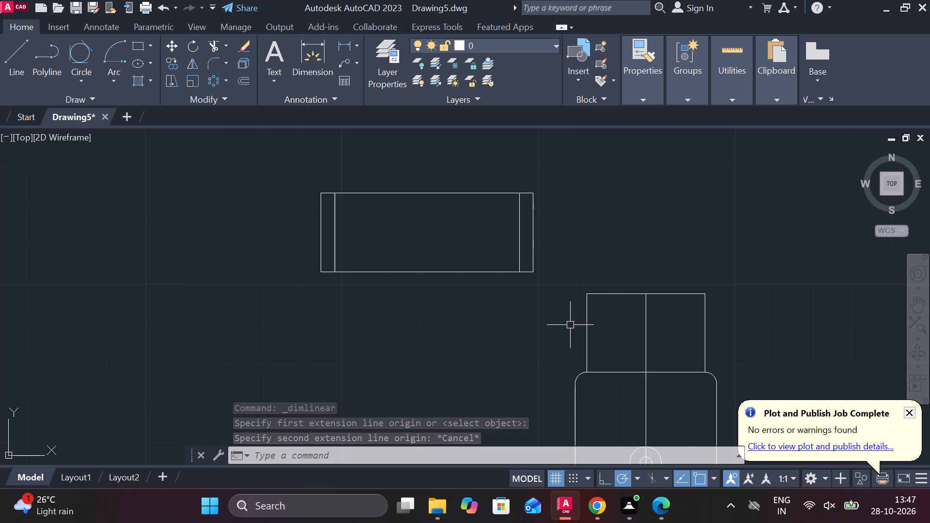
Draw a circle of diameter 8 centred on the midpoint of the left inner offset line.
middle_drag(447, 242, 470, 250)
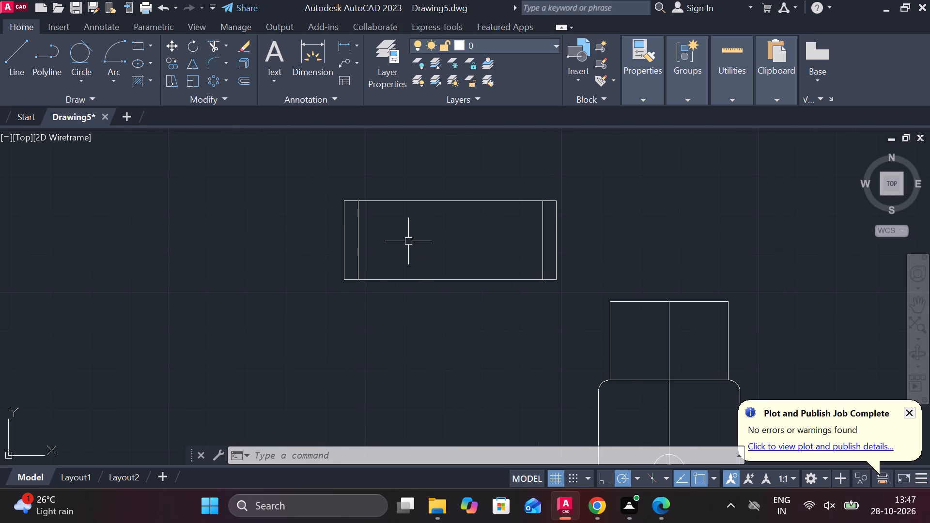
key(c)
key(space)
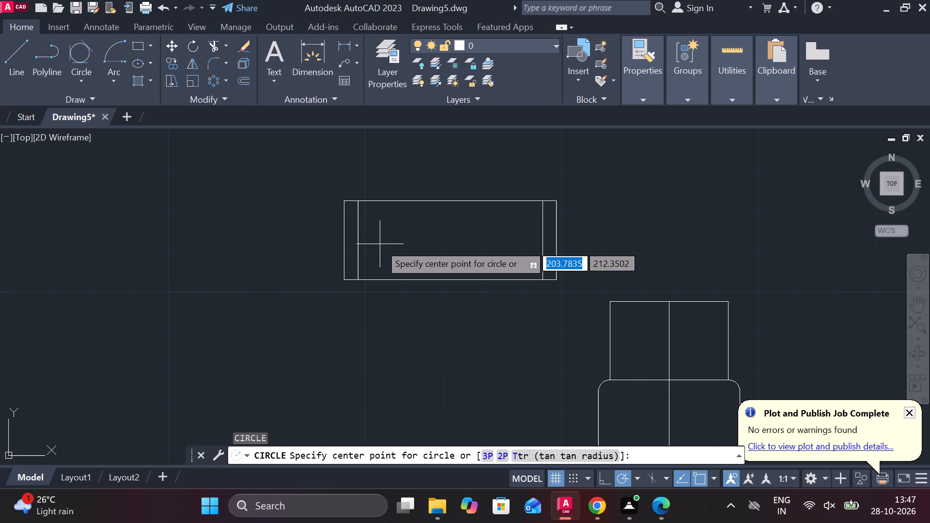
click(358, 236)
scroll(373, 241, up, 1)
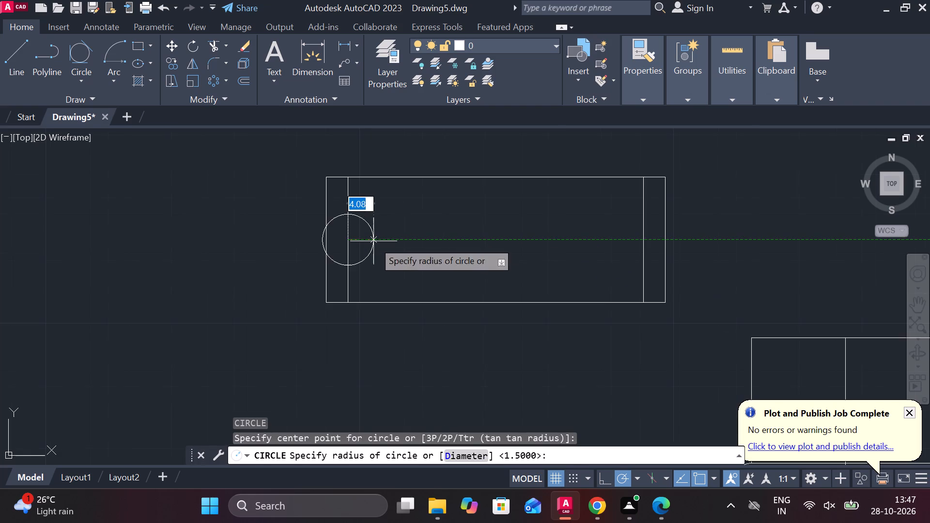
scroll(373, 241, up, 1)
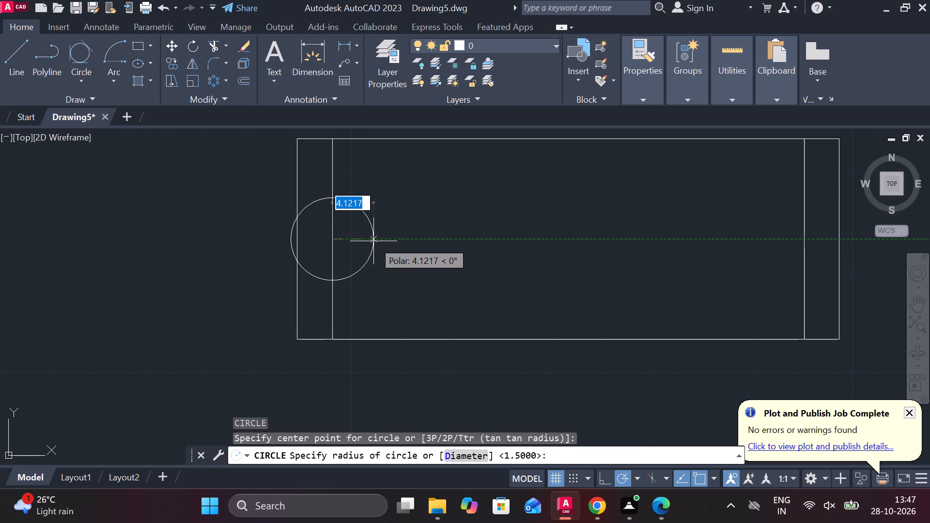
text(D 8)
key(Return)
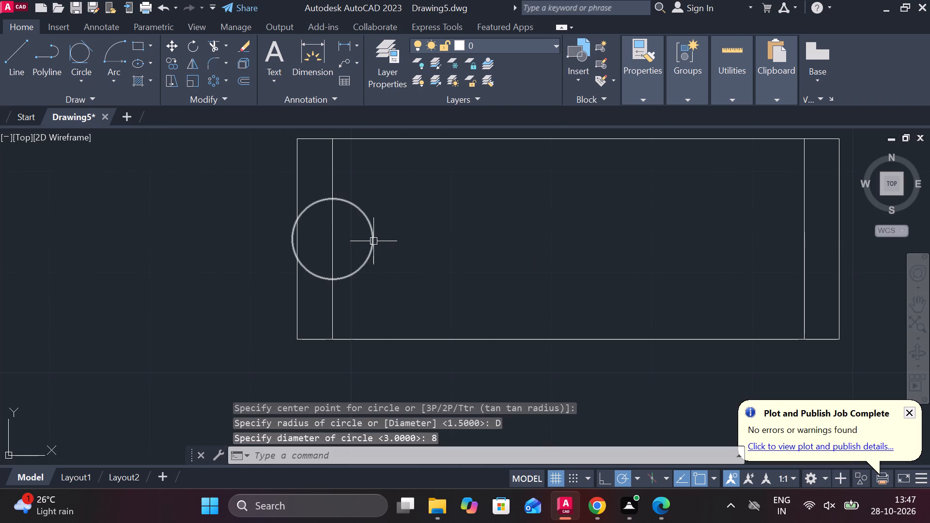
Move the diameter 8 circle by its centre 5.5 horizontally to the right, into the rectangle.
key(m)
key(Return)
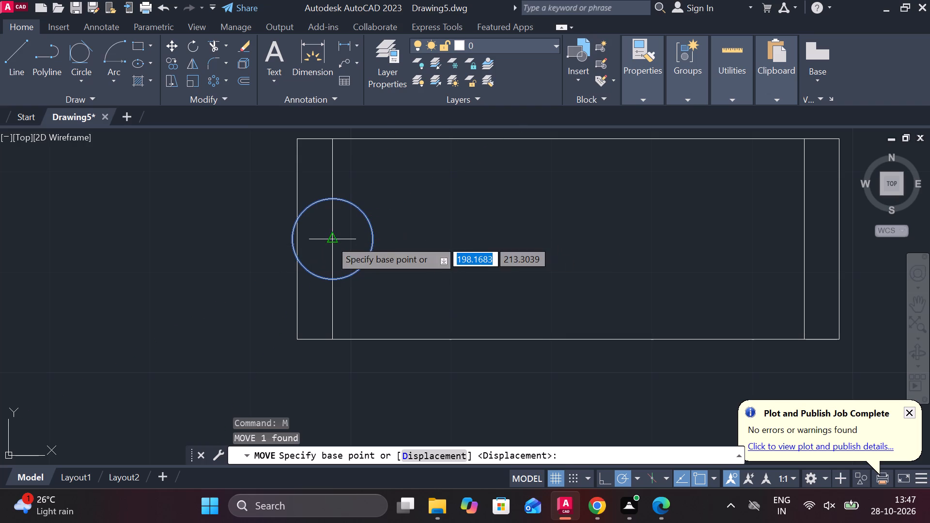
click(330, 240)
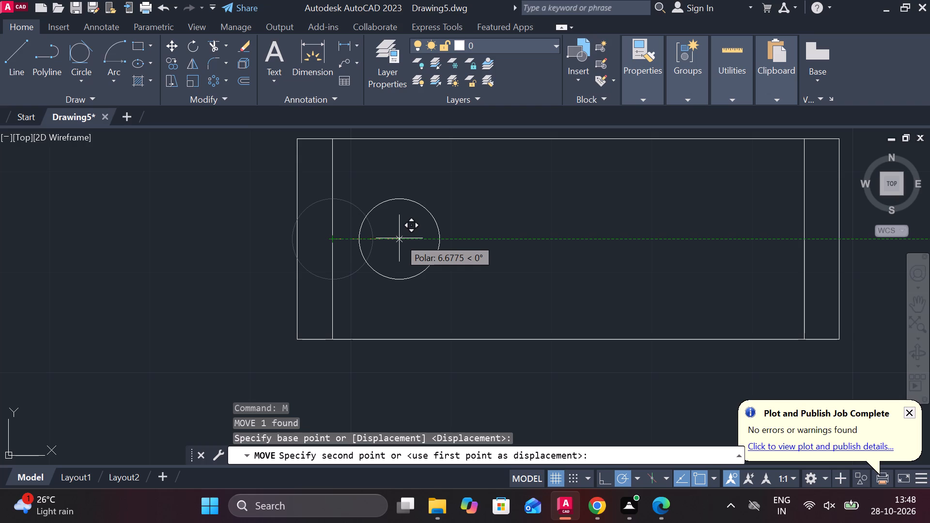
text(5.)
text(5)
key(space)
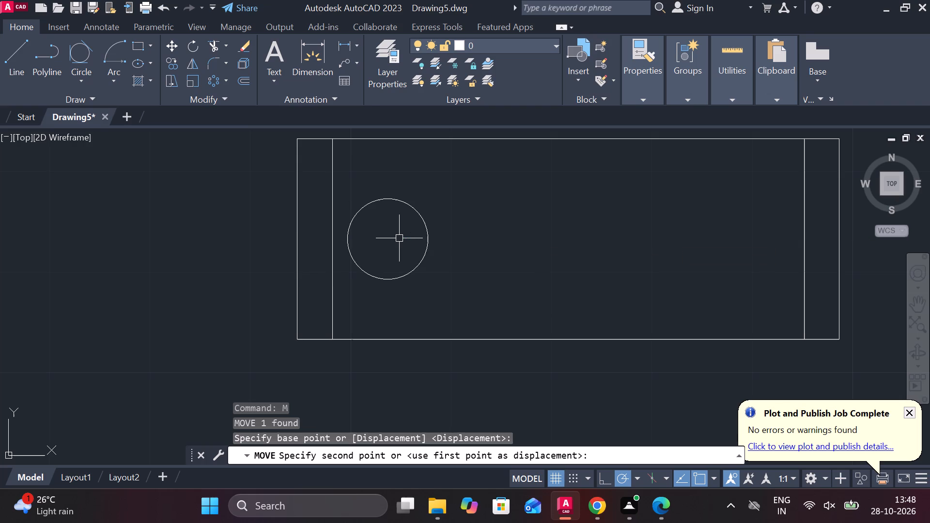
Mirror the circle about the vertical line through the midpoints of the rectangle's long edges, keeping the original circle.
middle_drag(426, 241, 409, 241)
click(409, 234)
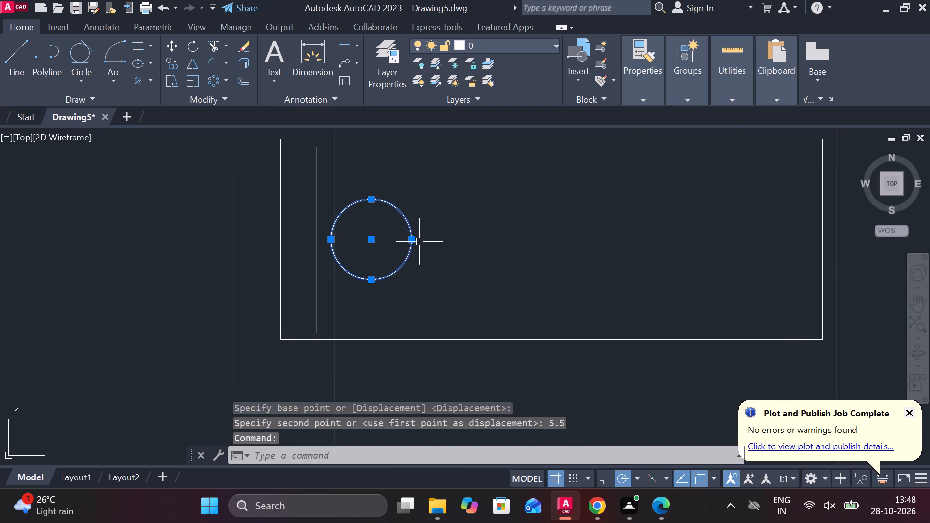
text(MIO)
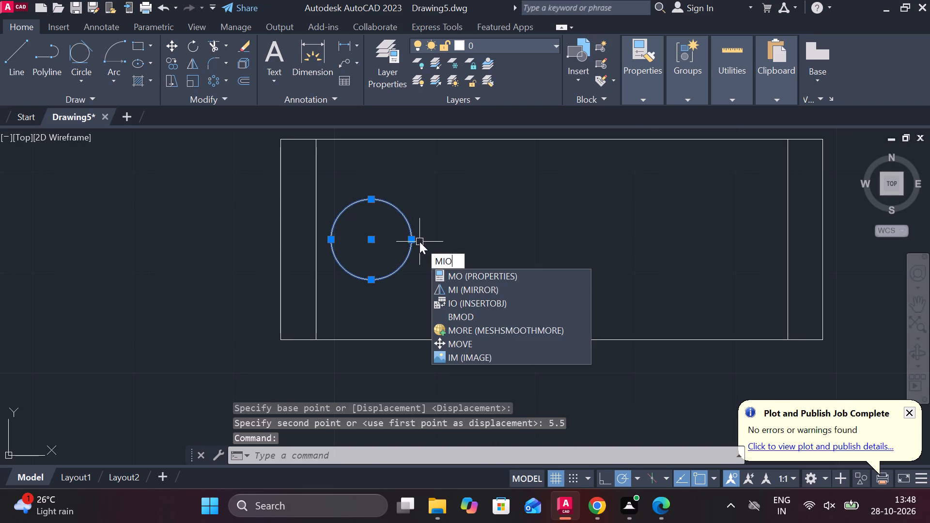
key(BackSpace)
key(Return)
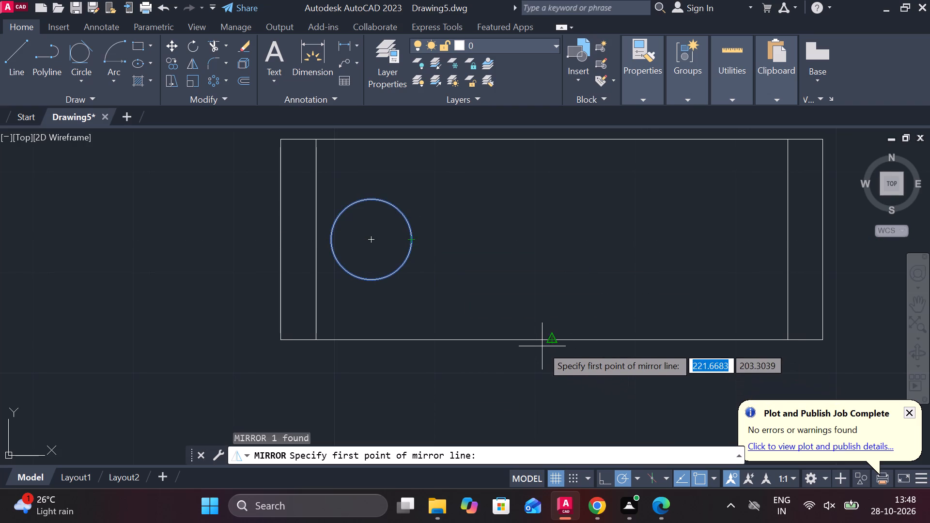
click(549, 338)
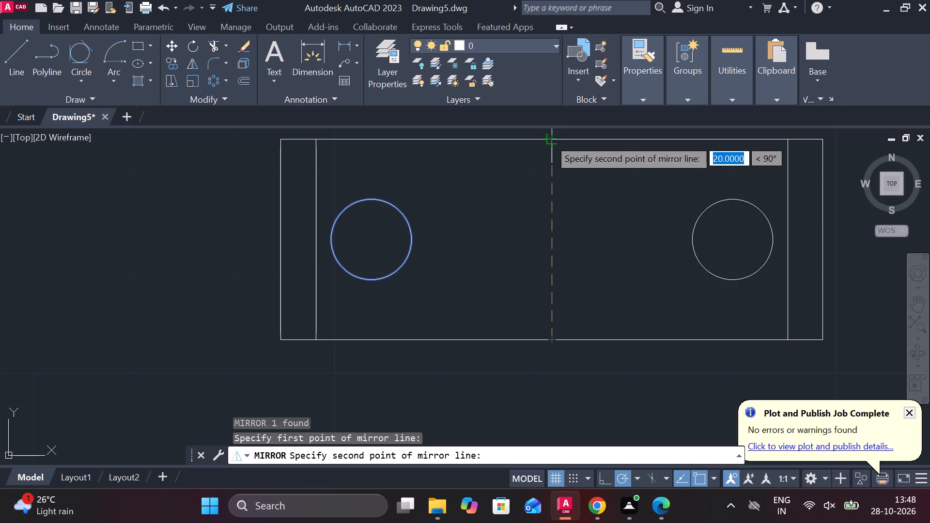
click(549, 139)
drag(578, 194, 549, 139)
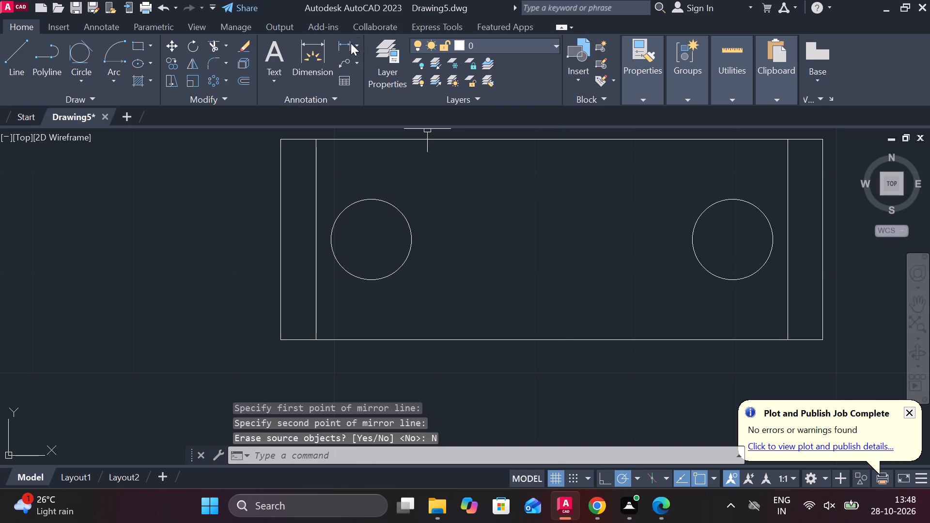
Measure the horizontal distance between the two circles' centres with a linear dimension, without placing it.
double_click(343, 41)
click(374, 236)
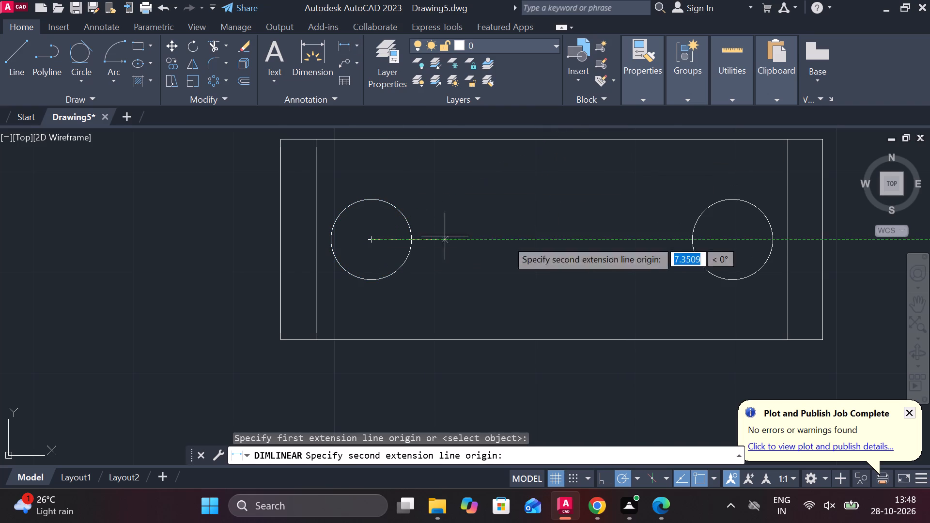
click(726, 239)
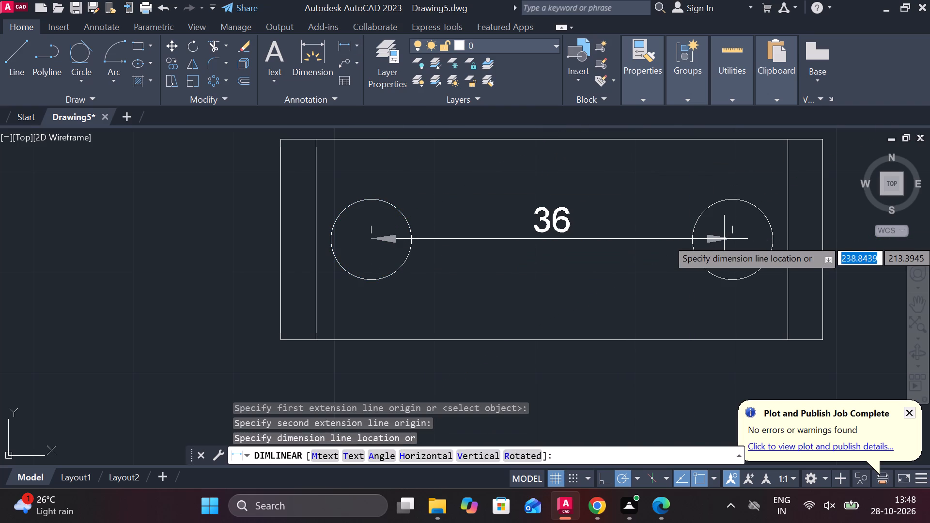
key(Escape)
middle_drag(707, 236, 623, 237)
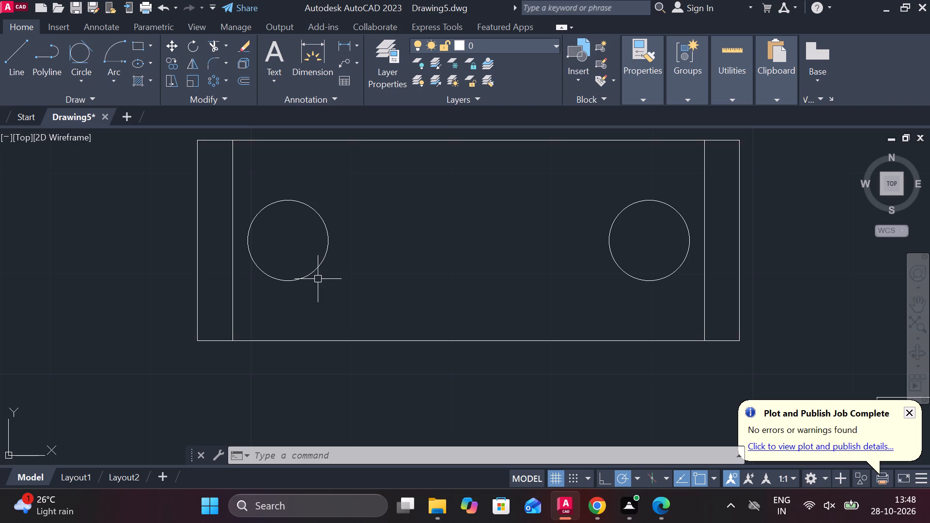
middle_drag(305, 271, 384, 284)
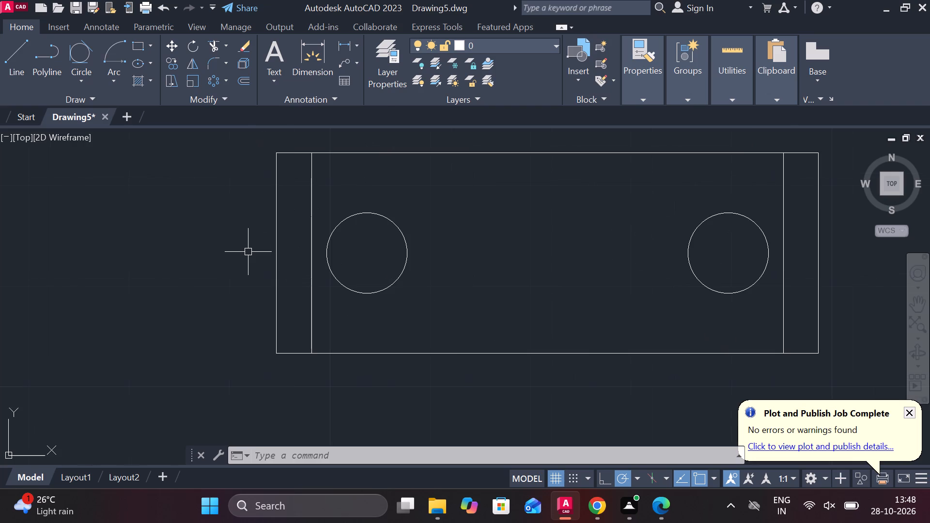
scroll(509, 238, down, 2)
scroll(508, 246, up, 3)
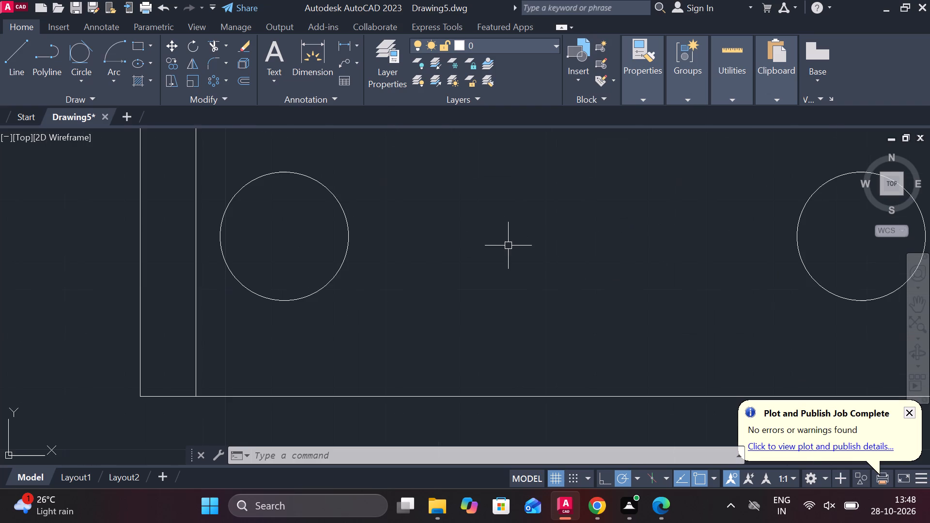
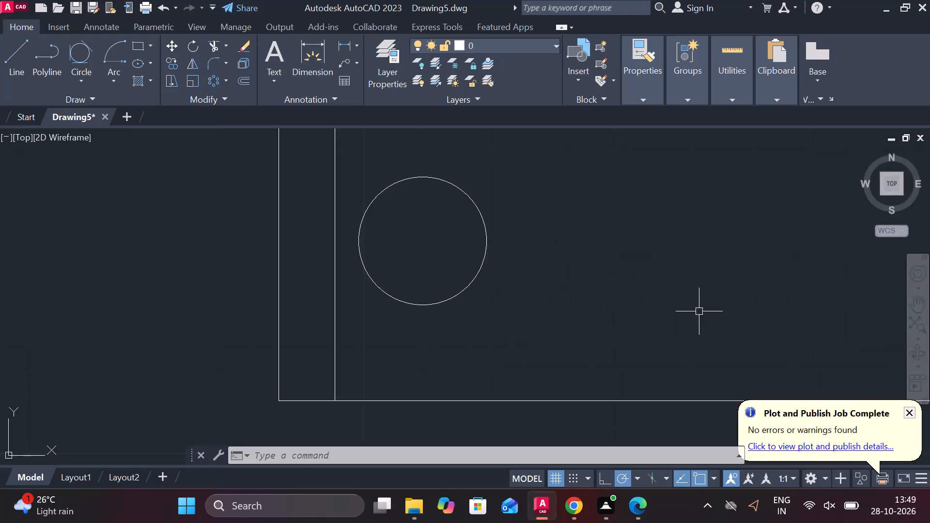
Draw a circle of diameter 3 in the empty space to the left of the 54 by 20 rectangle.
middle_drag(665, 309, 501, 289)
scroll(507, 288, down, 1)
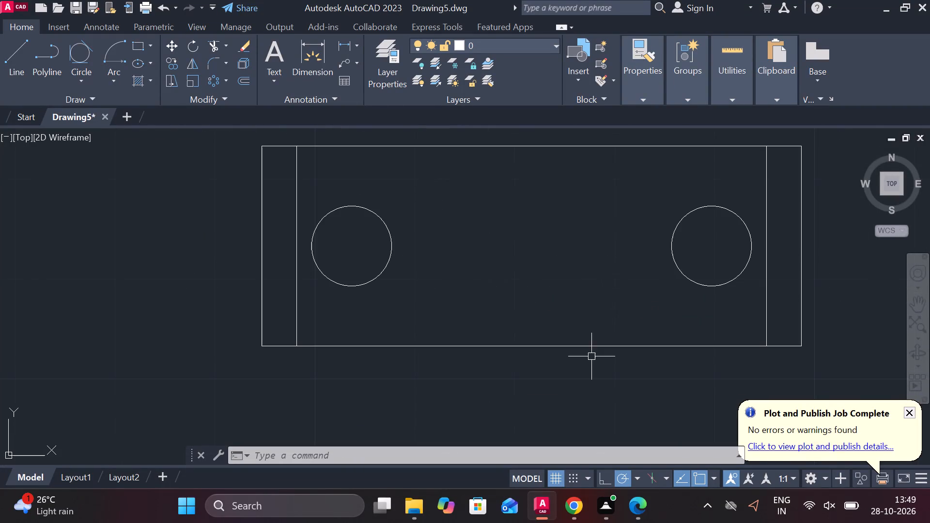
middle_drag(512, 233, 446, 229)
scroll(454, 219, down, 1)
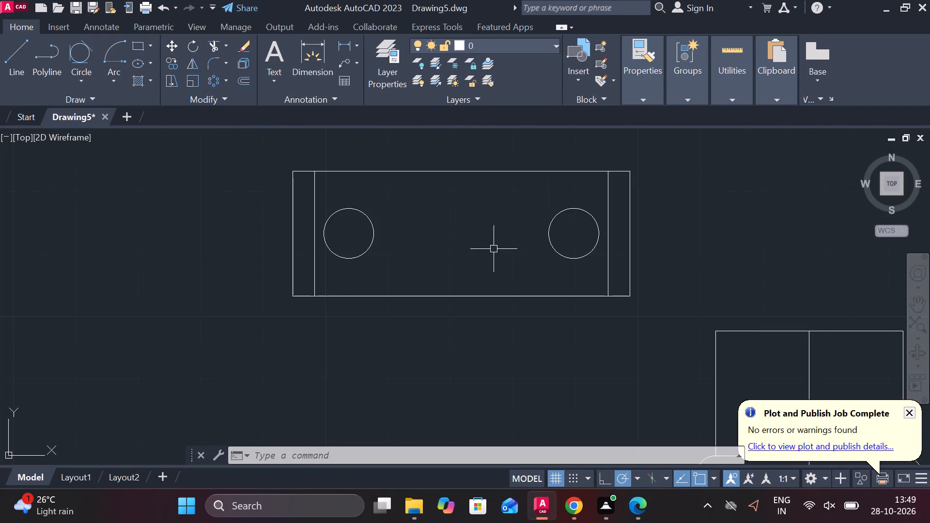
scroll(495, 249, down, 2)
scroll(411, 236, up, 3)
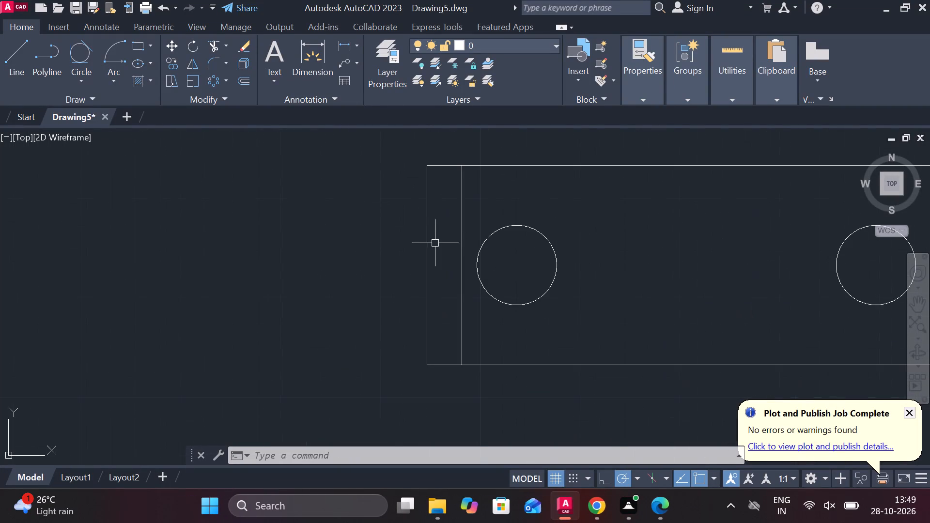
text(C)
key(space)
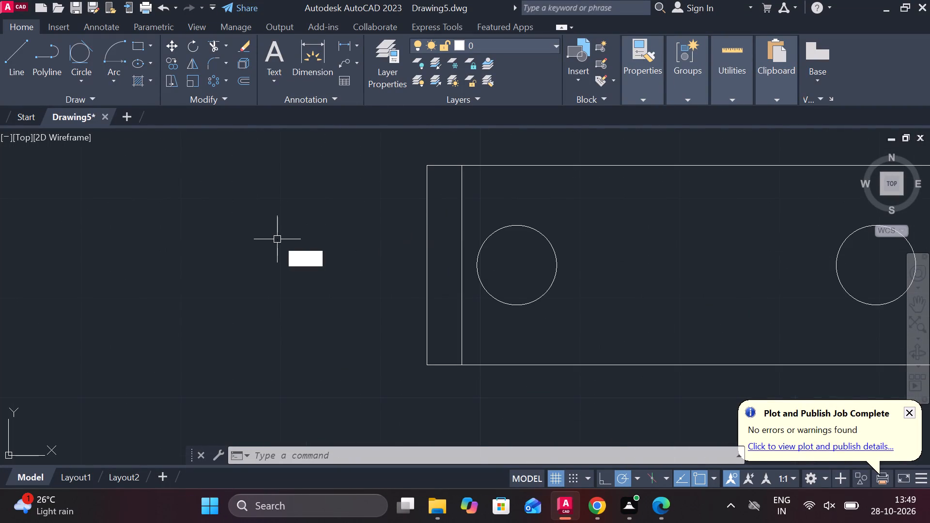
click(277, 239)
text(D 3)
key(Return)
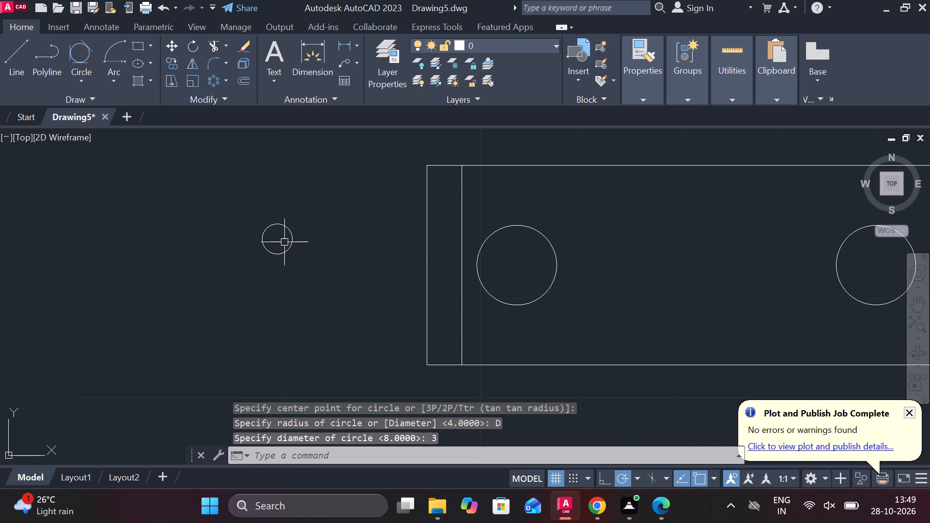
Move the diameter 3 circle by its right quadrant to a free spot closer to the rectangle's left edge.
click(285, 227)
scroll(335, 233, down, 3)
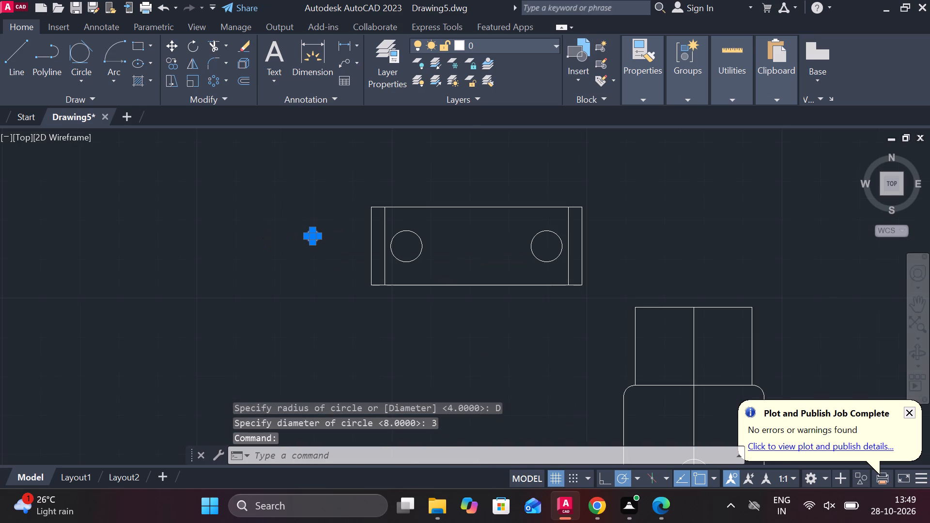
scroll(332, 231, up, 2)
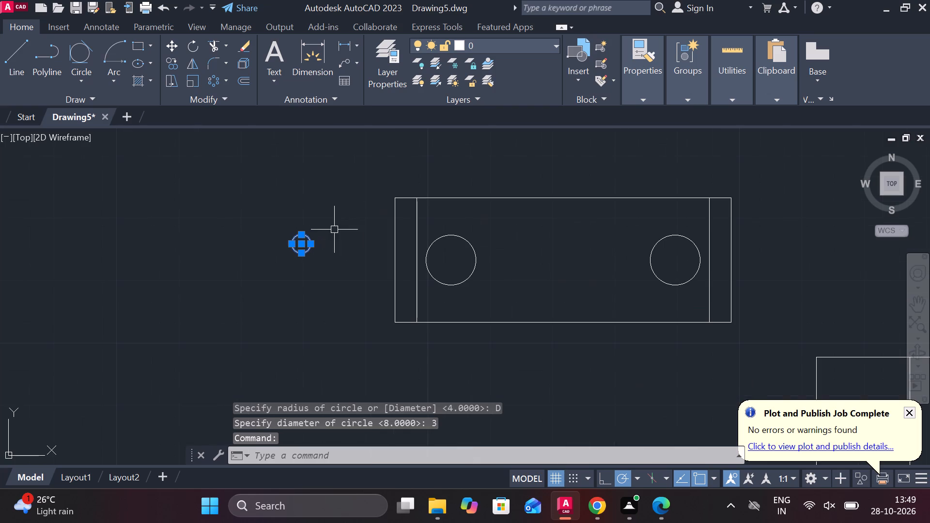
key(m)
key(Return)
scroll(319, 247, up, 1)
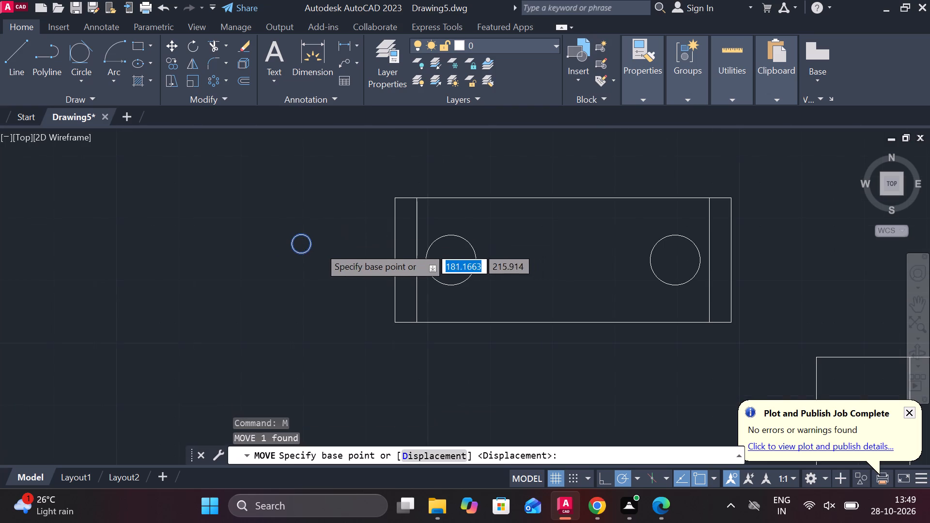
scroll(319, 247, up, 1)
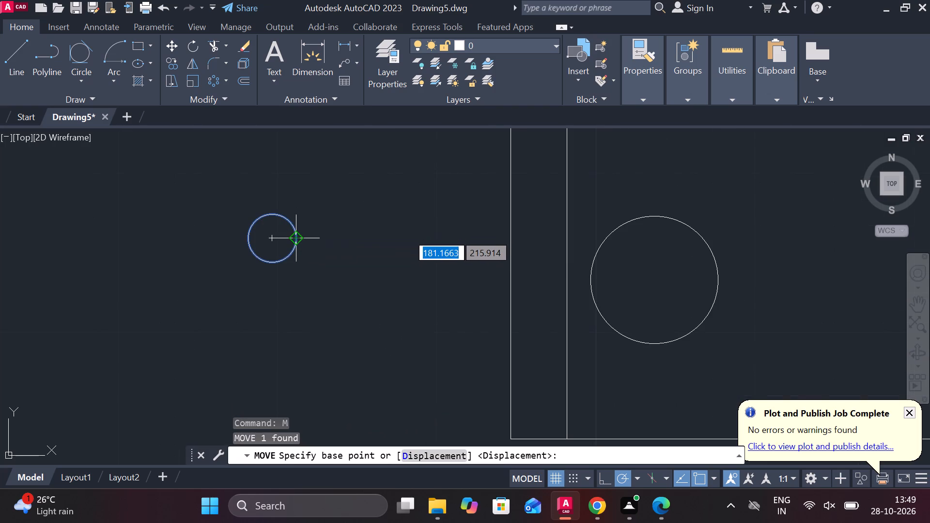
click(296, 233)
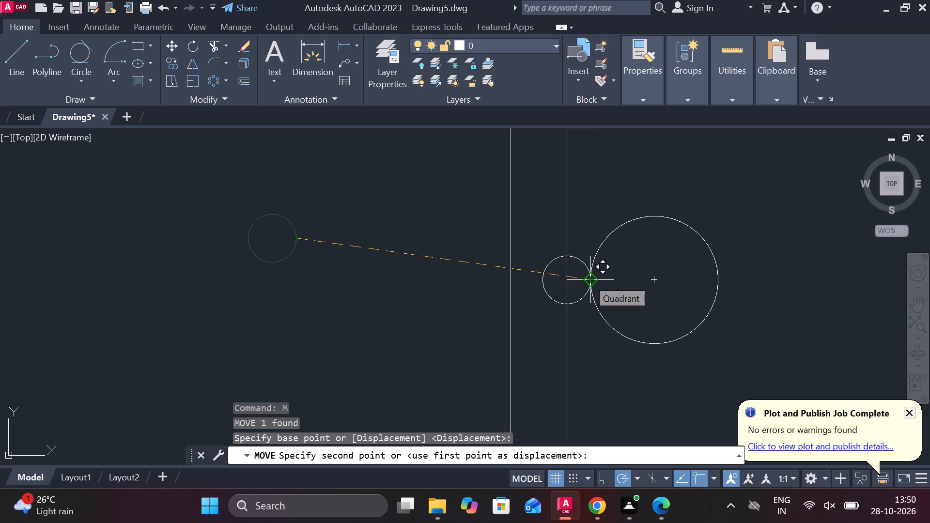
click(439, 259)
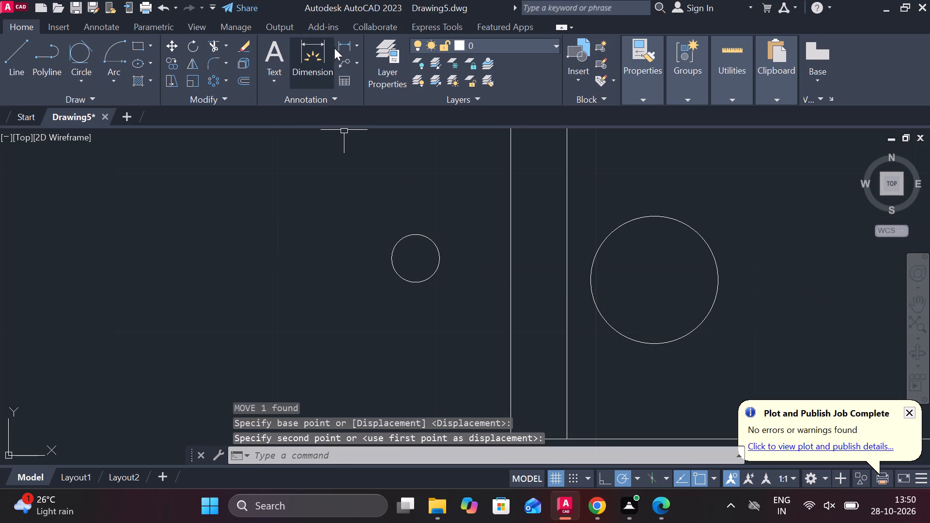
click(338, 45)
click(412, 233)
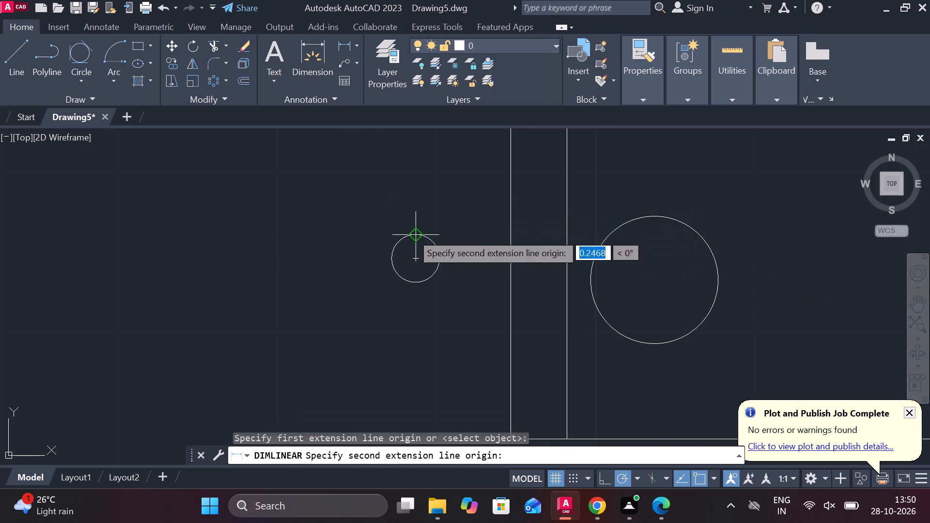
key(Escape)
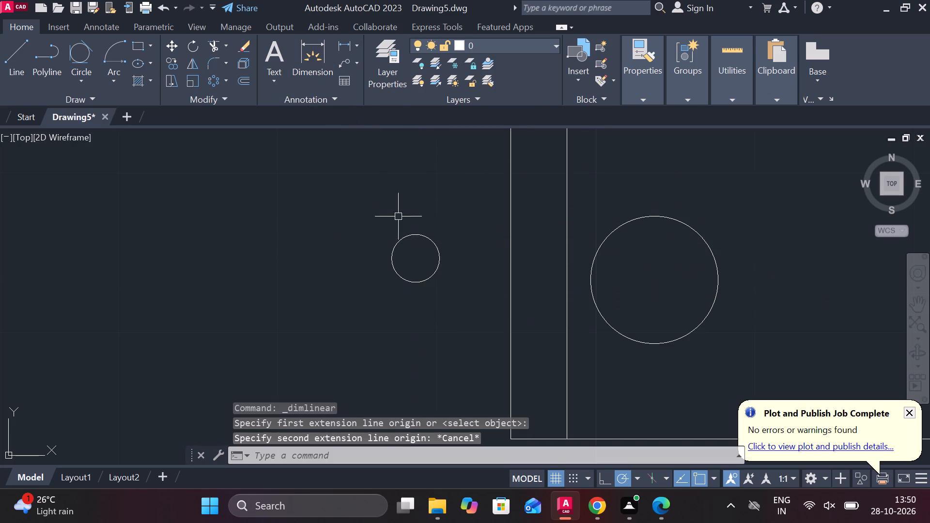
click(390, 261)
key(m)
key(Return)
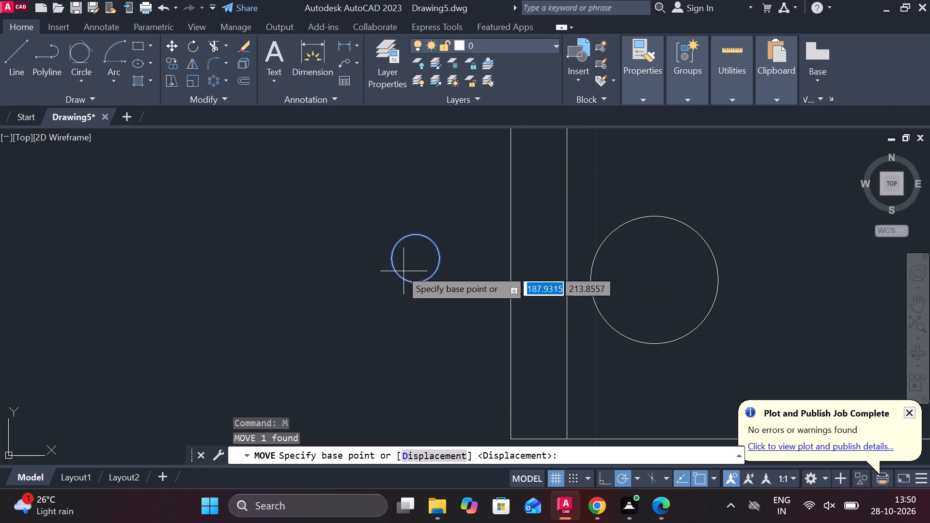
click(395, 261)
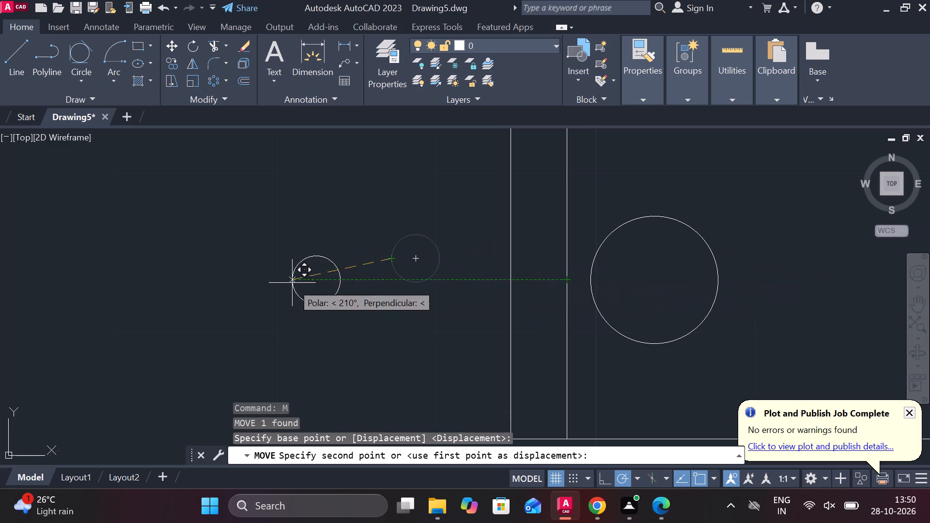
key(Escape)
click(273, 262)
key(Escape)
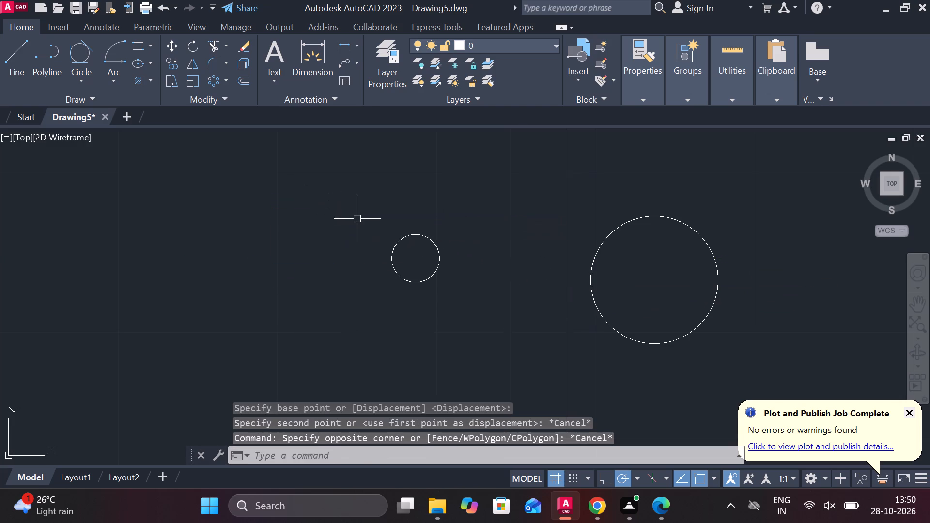
Copy the diameter 3 circle by its left quadrant onto the right quadrant of the left diameter 8 circle.
click(355, 215)
click(457, 309)
key(c)
key(o)
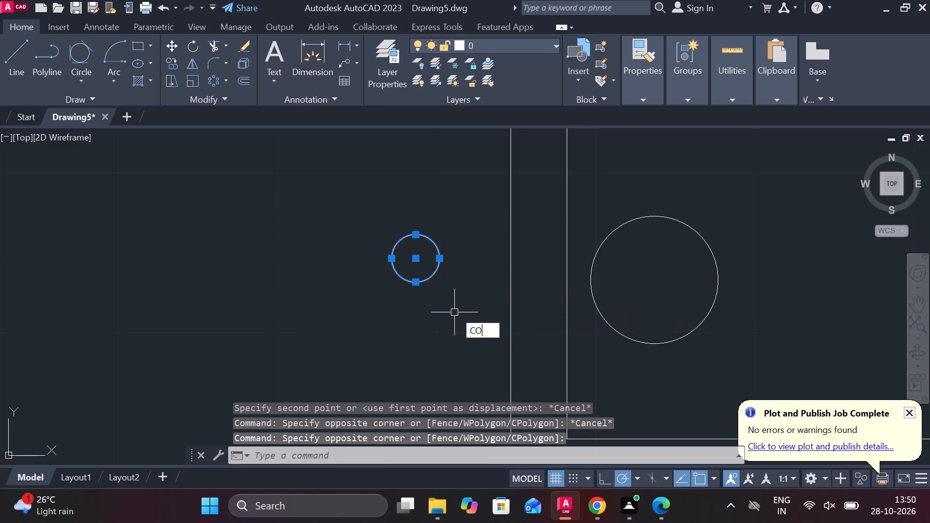
key(Return)
click(391, 254)
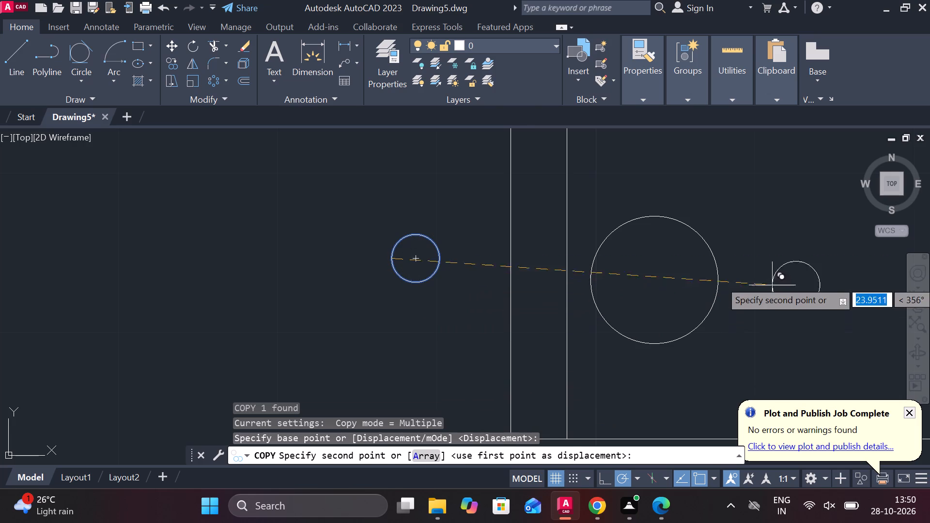
click(720, 282)
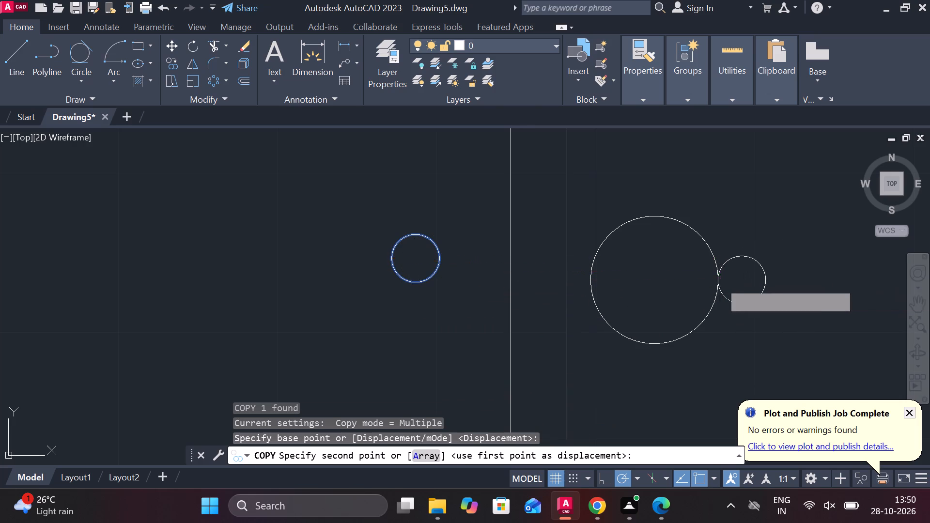
Place a second copy of the diameter 3 circle directly below the original, outside the rectangle, and end the copying.
scroll(539, 250, down, 2)
scroll(644, 282, down, 2)
middle_drag(667, 324, 523, 344)
scroll(494, 305, up, 3)
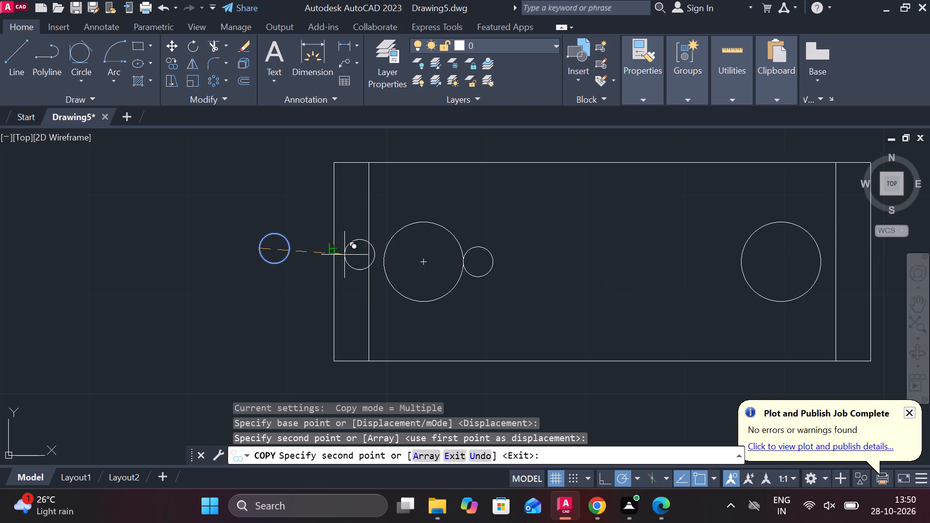
scroll(322, 254, up, 3)
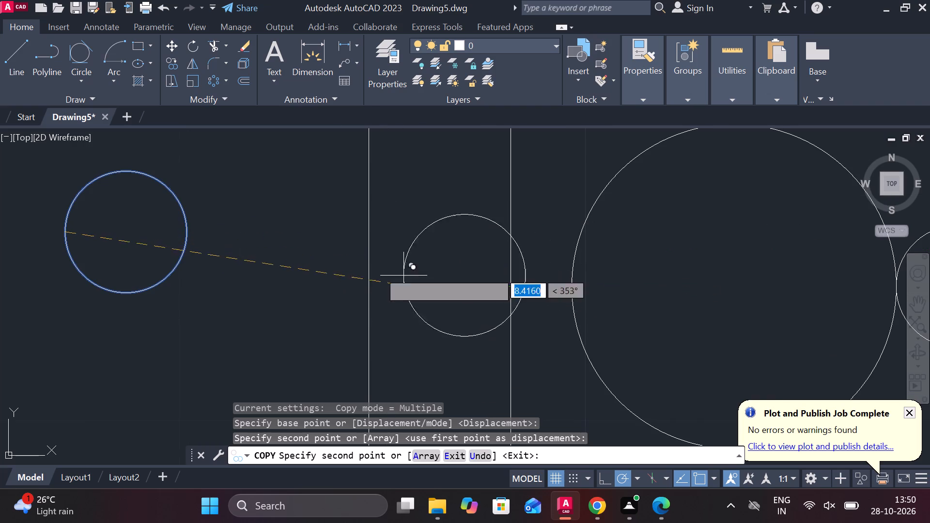
scroll(343, 266, down, 1)
middle_drag(271, 289, 379, 282)
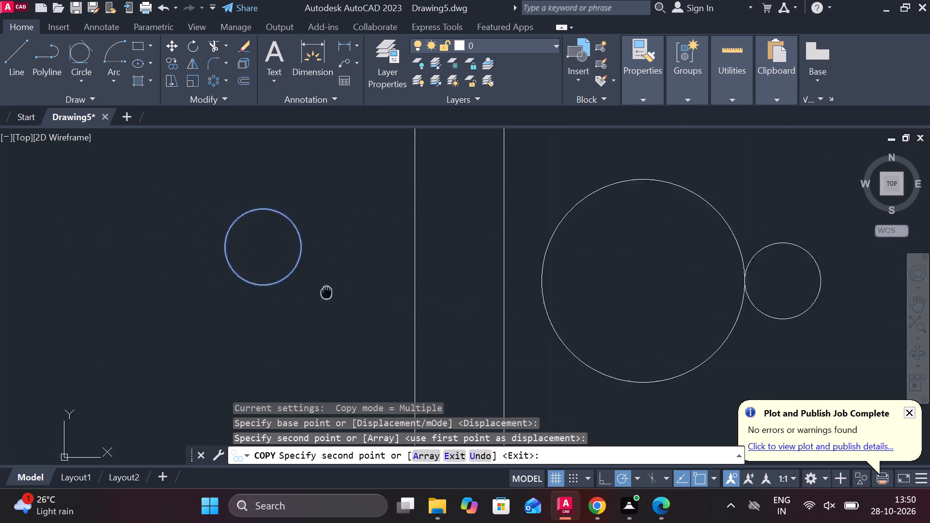
middle_drag(379, 282, 390, 274)
click(285, 319)
key(Escape)
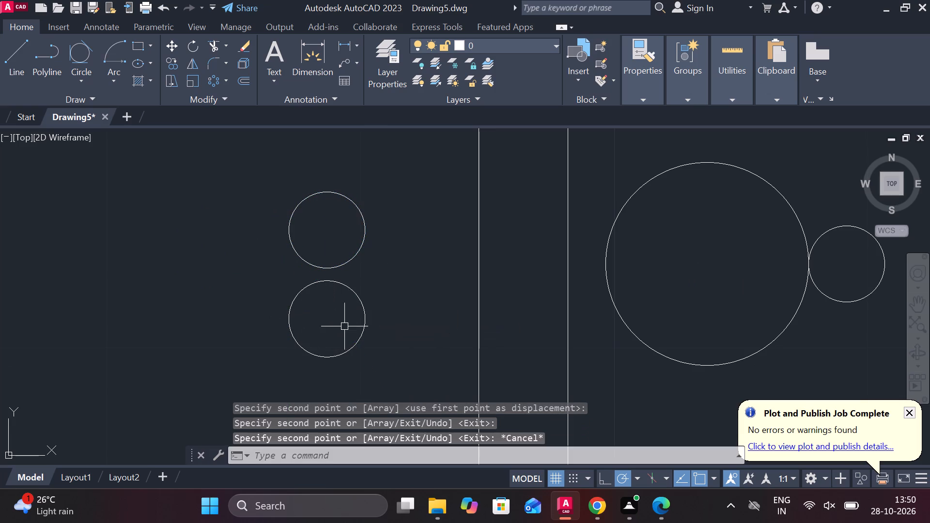
Move the lower diameter 3 circle by its right quadrant onto the left quadrant of the left diameter 8 circle.
click(360, 324)
key(m)
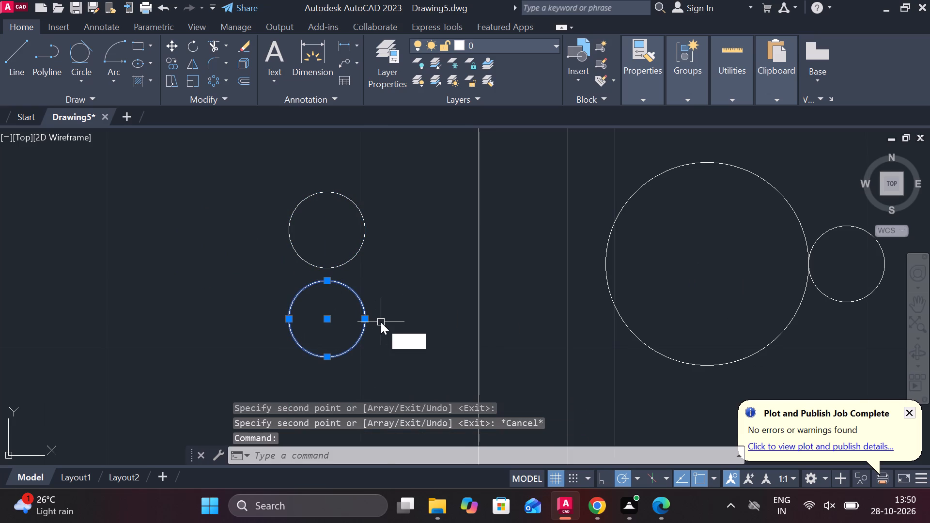
key(Return)
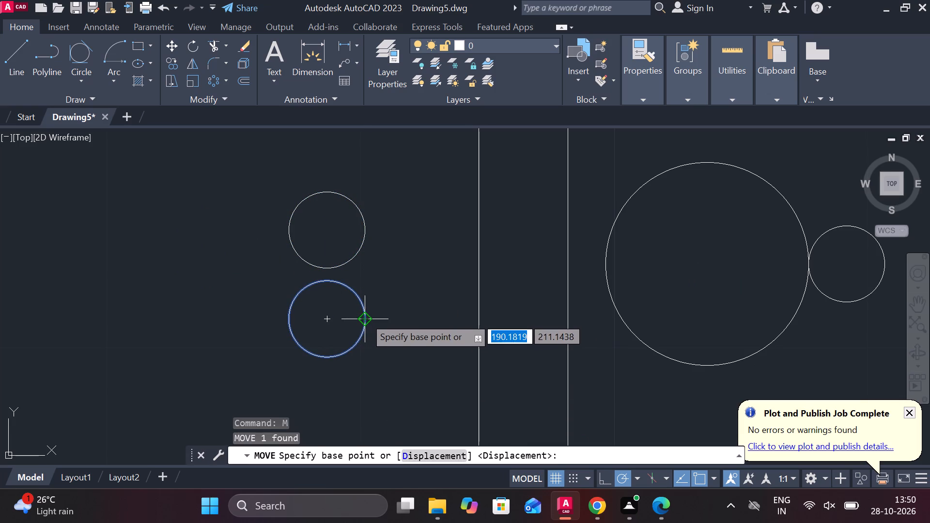
click(365, 317)
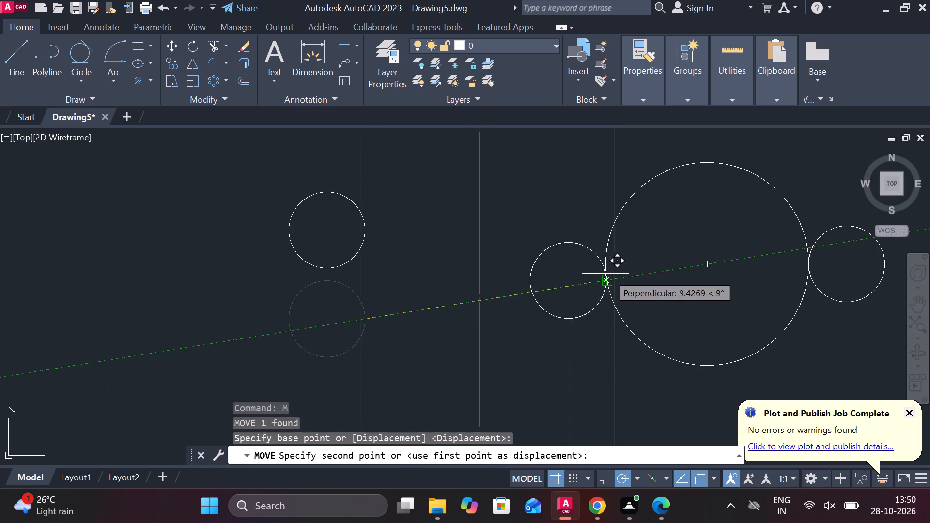
click(601, 262)
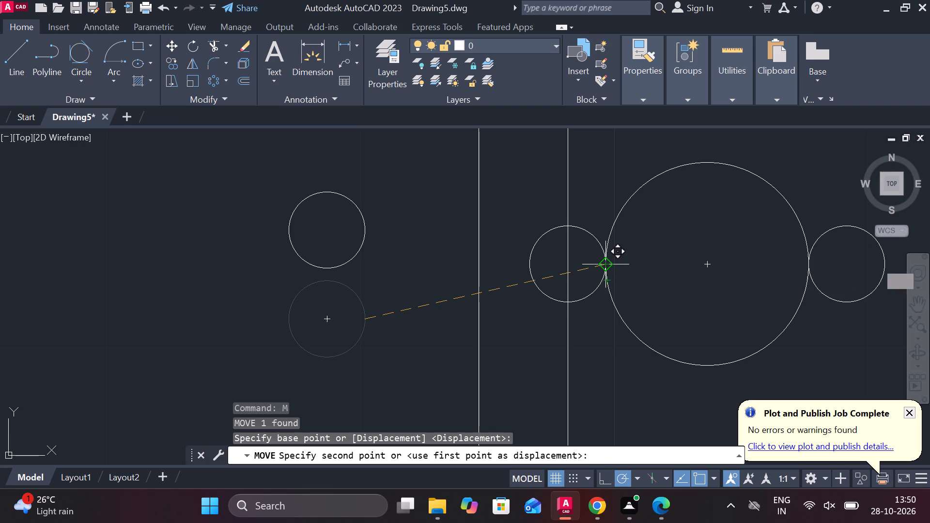
Trim away the half of the small circle lying left of the inner vertical line.
middle_drag(602, 266, 597, 266)
text(TR)
key(space)
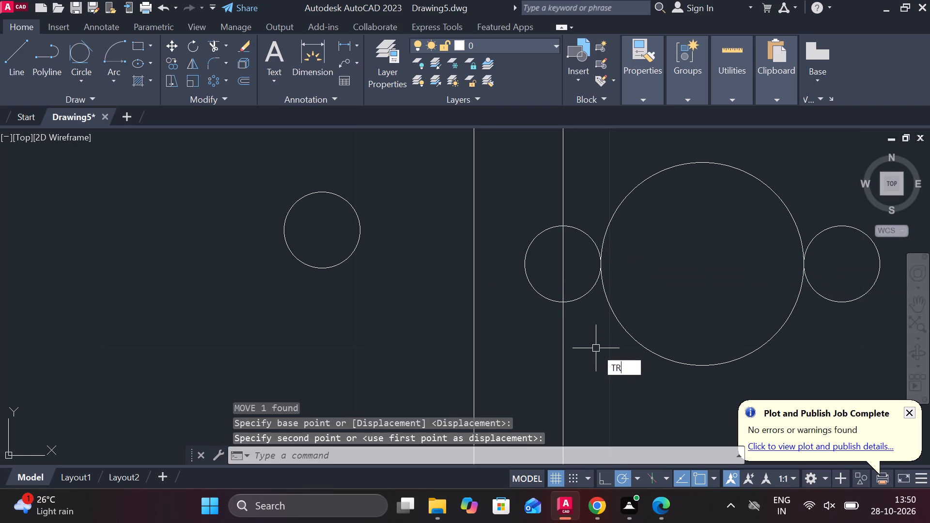
click(547, 224)
click(544, 299)
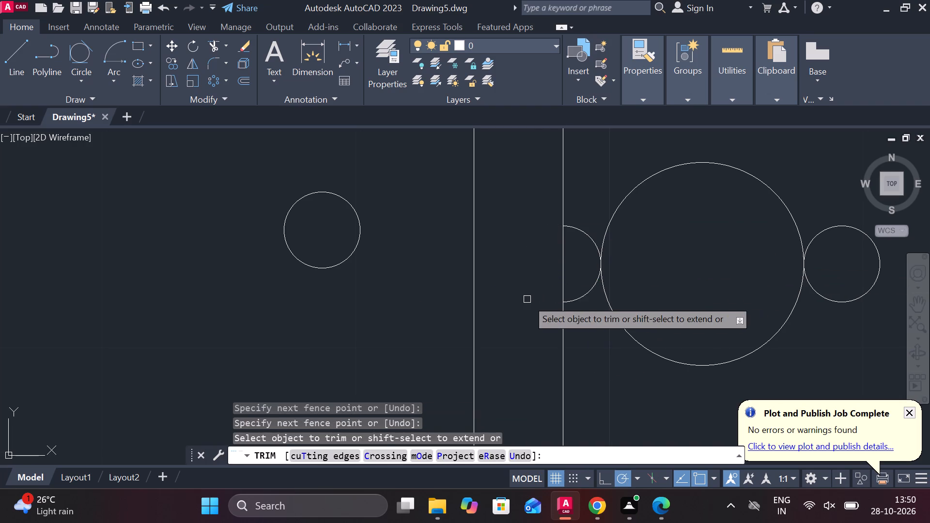
scroll(527, 299, down, 2)
key(Escape)
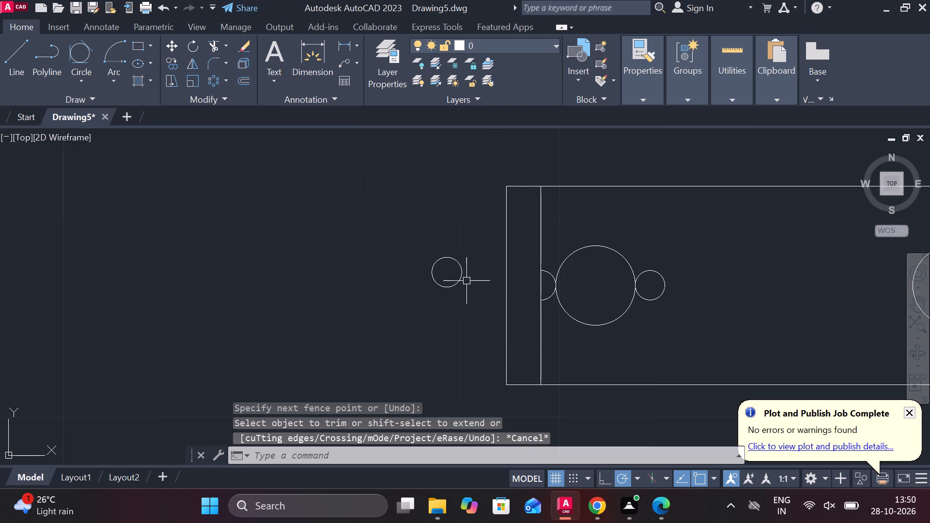
Erase the original diameter 3 circle outside the rectangle.
click(461, 284)
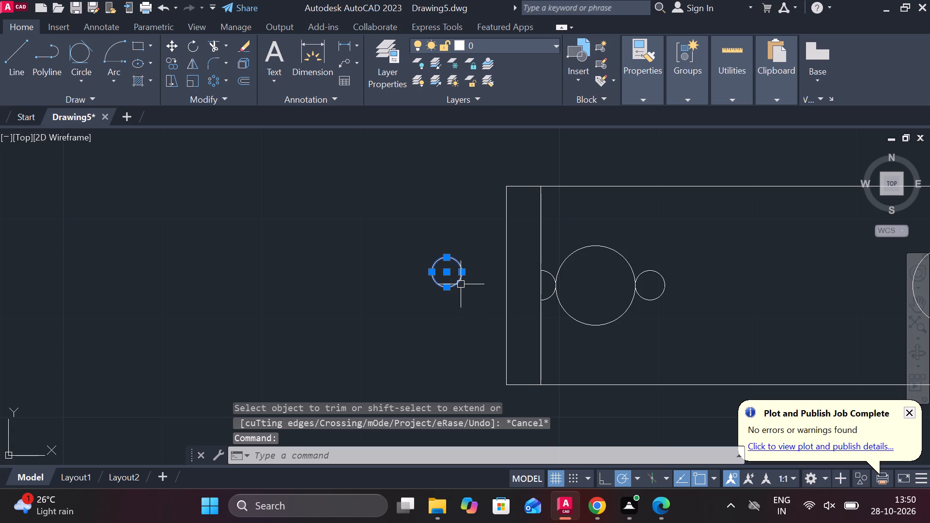
text(E)
key(space)
Mirror the left small circle and half-circle about the 54 by 20 rectangle's vertical midline, keeping the originals.
middle_drag(652, 290, 455, 305)
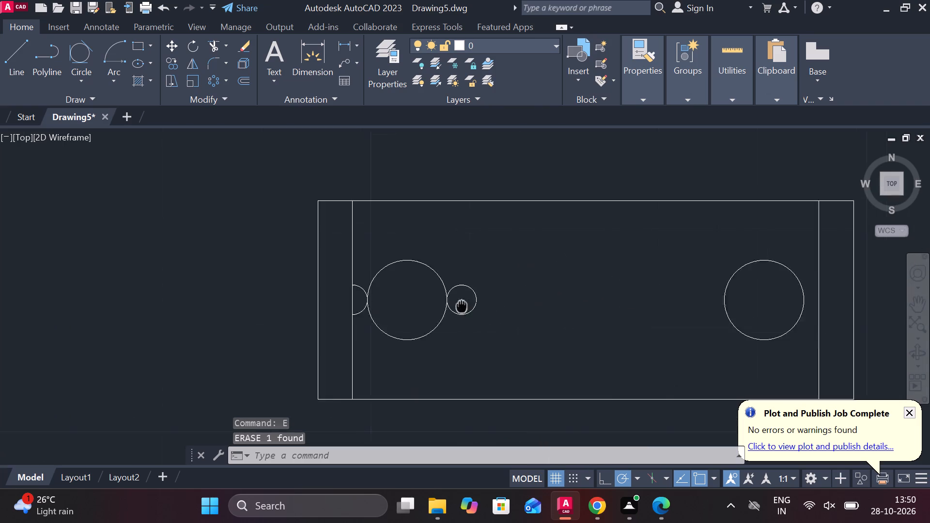
middle_drag(455, 305, 456, 305)
click(468, 295)
scroll(391, 301, up, 2)
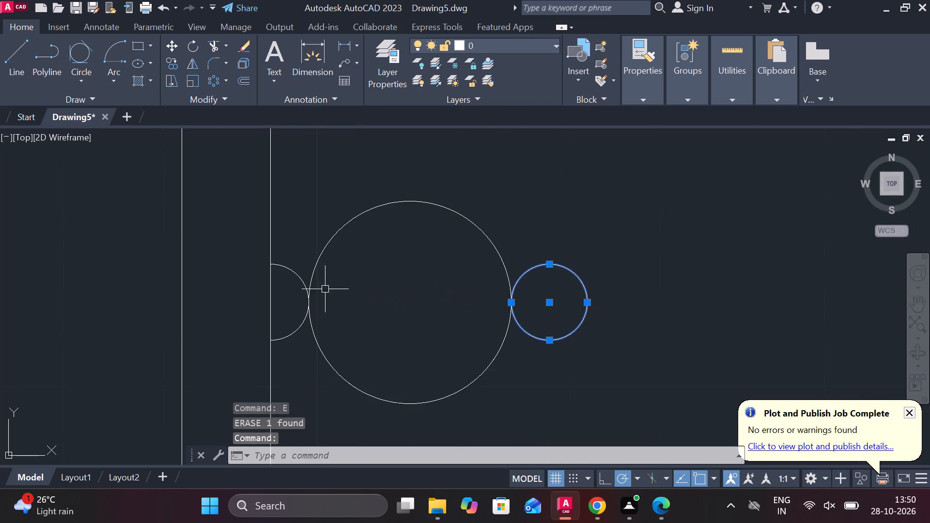
click(297, 280)
scroll(417, 300, down, 3)
text(MI)
key(Return)
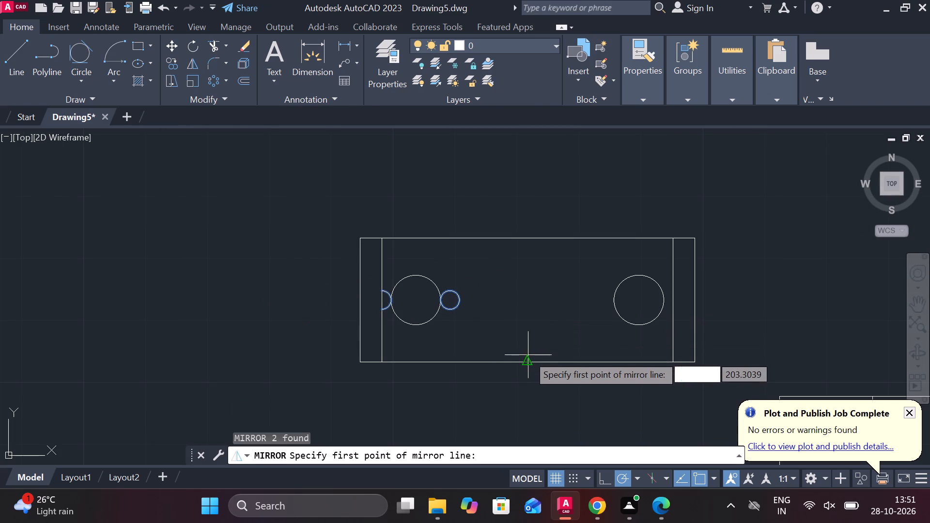
click(528, 359)
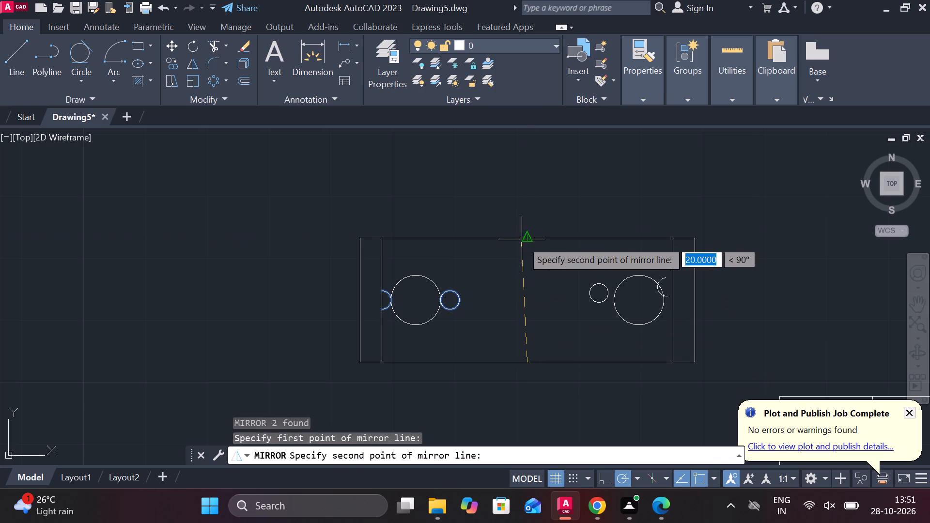
click(525, 238)
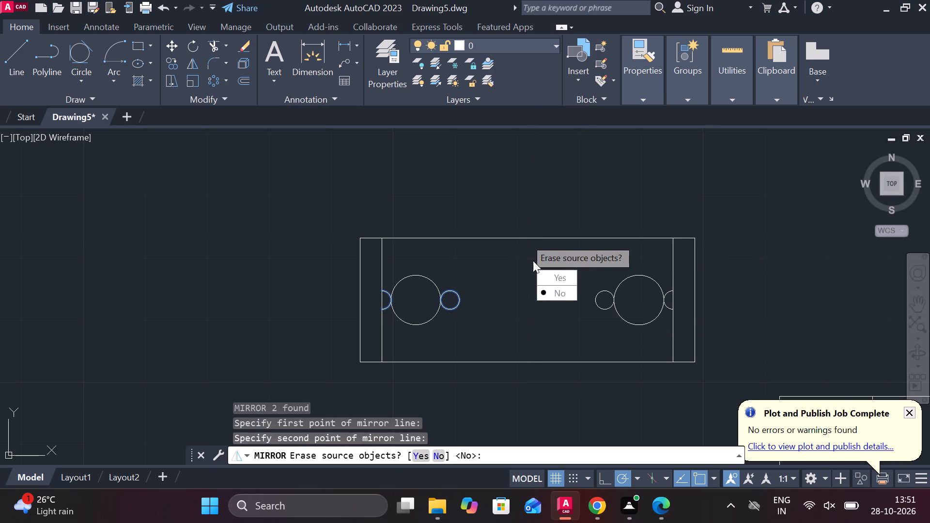
click(565, 292)
Move the whole 54 by 20 rectangle with its circles by its bottom midpoint onto the top midpoint of the 30 by 20 rectangle.
scroll(563, 254, down, 3)
scroll(605, 264, up, 2)
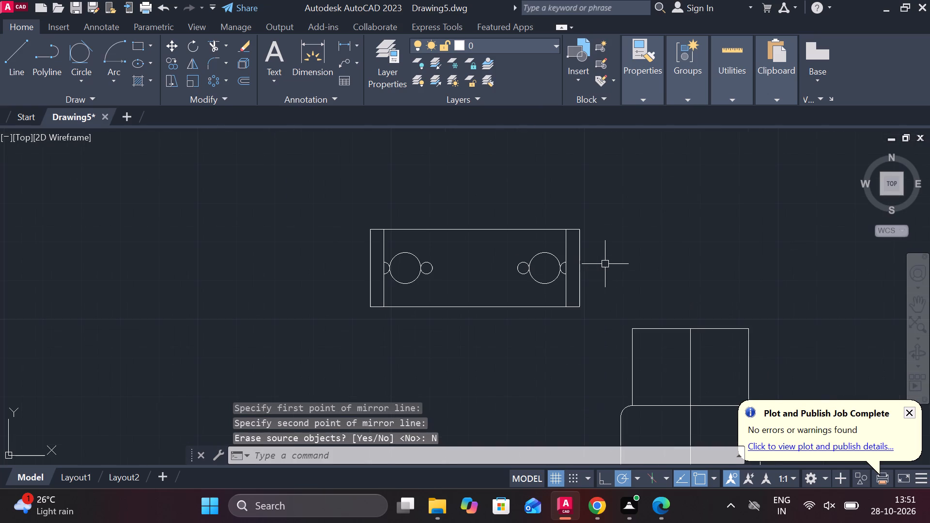
click(335, 214)
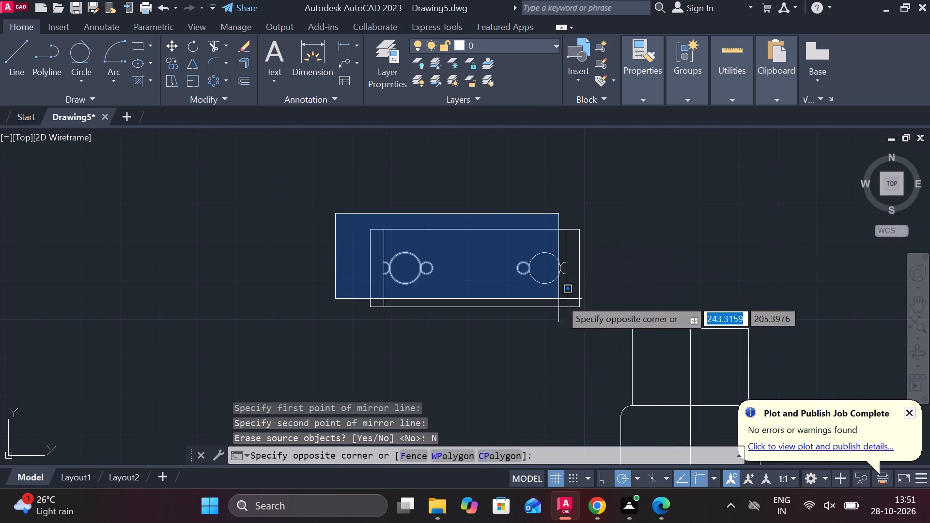
click(589, 326)
key(m)
key(Return)
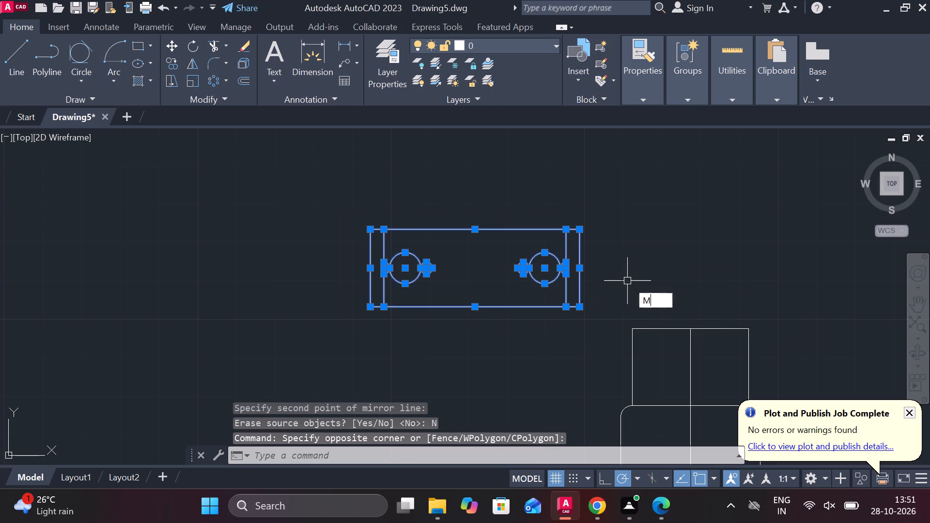
click(477, 308)
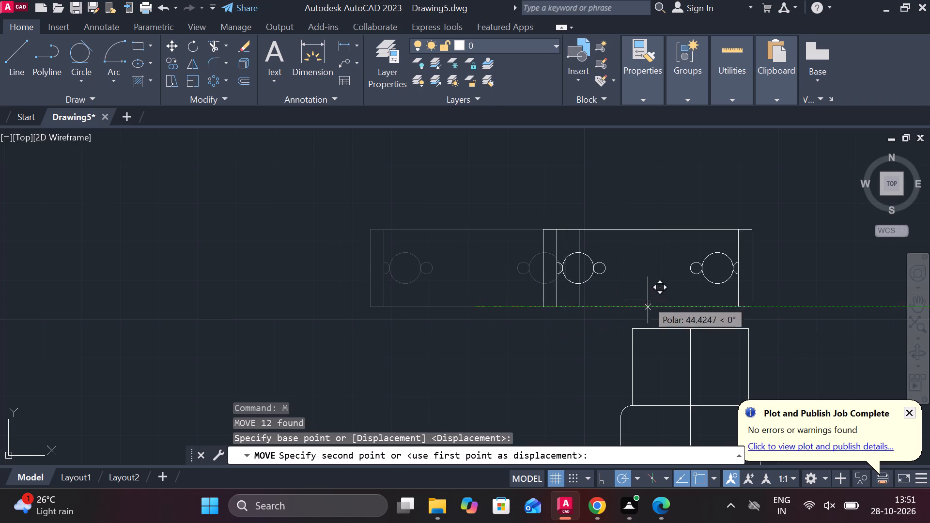
click(686, 327)
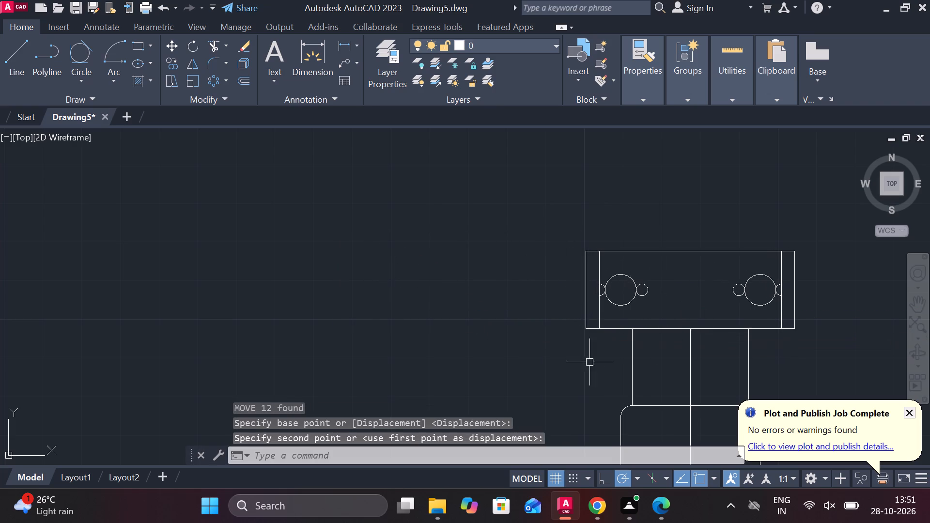
Draw an upright closed rectangle 16 wide and 98 high with lines in the empty area left of the part.
middle_drag(572, 365, 437, 304)
scroll(471, 304, down, 1)
middle_drag(591, 298, 524, 284)
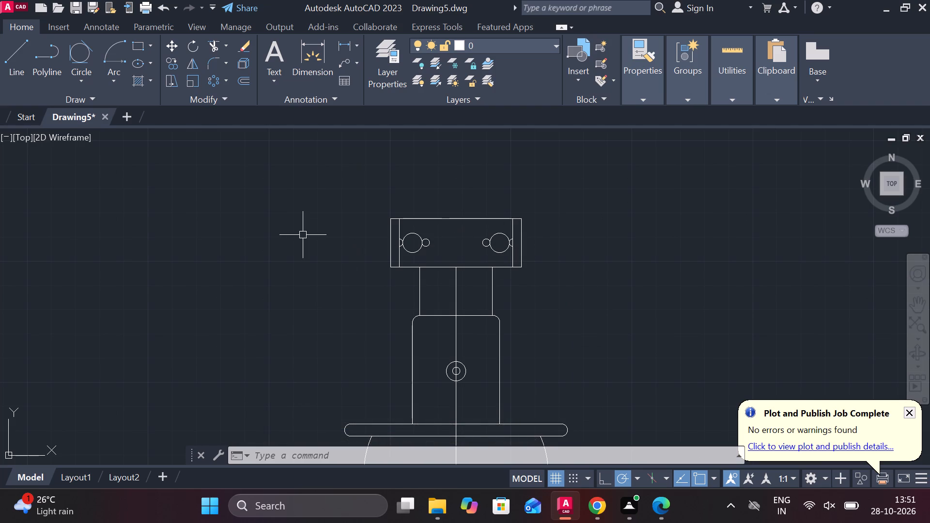
middle_drag(302, 234, 535, 274)
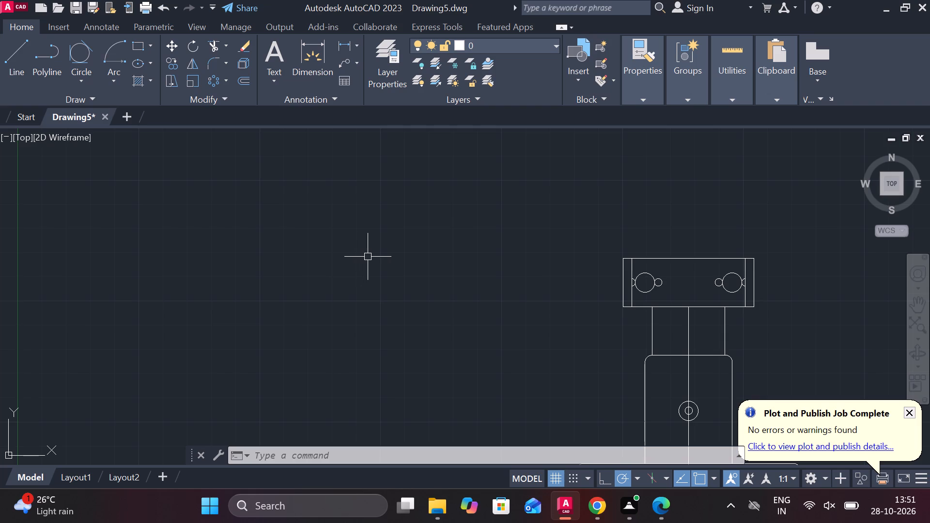
key(l)
key(Return)
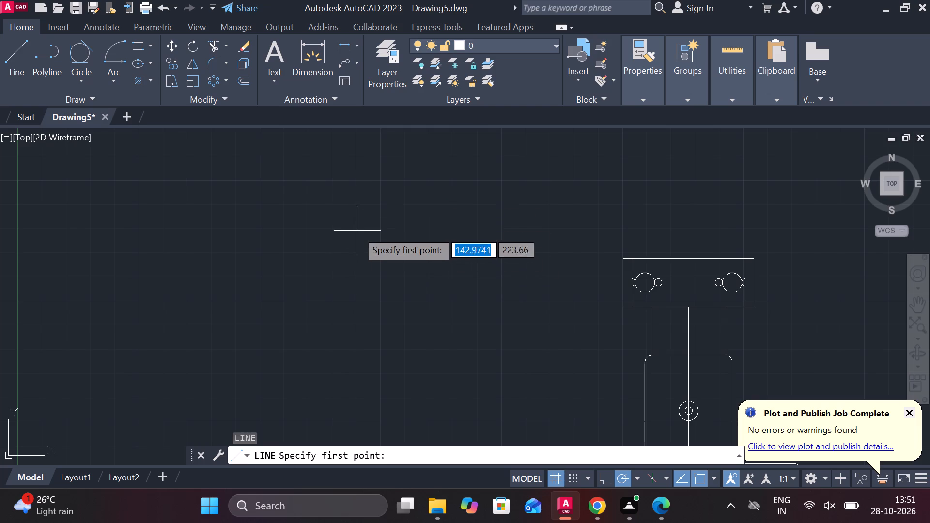
double_click(349, 193)
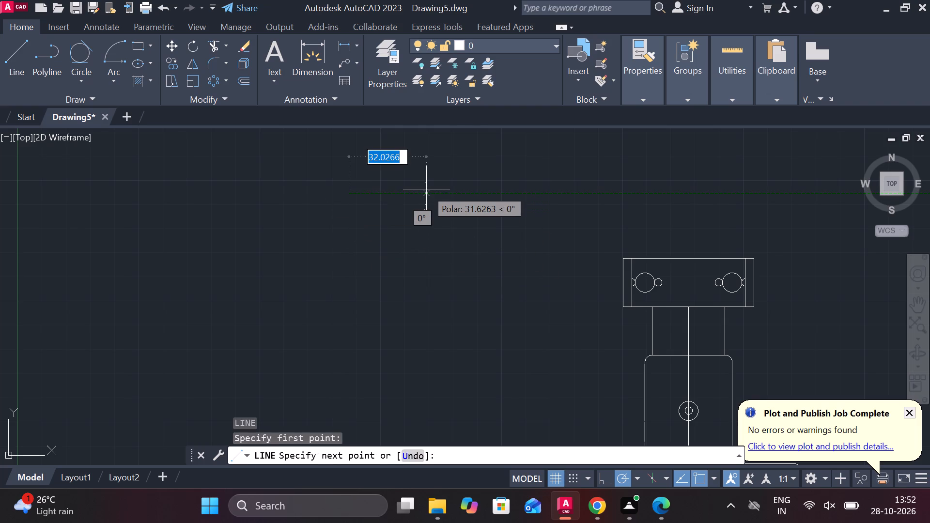
key(1)
key(6)
key(Return)
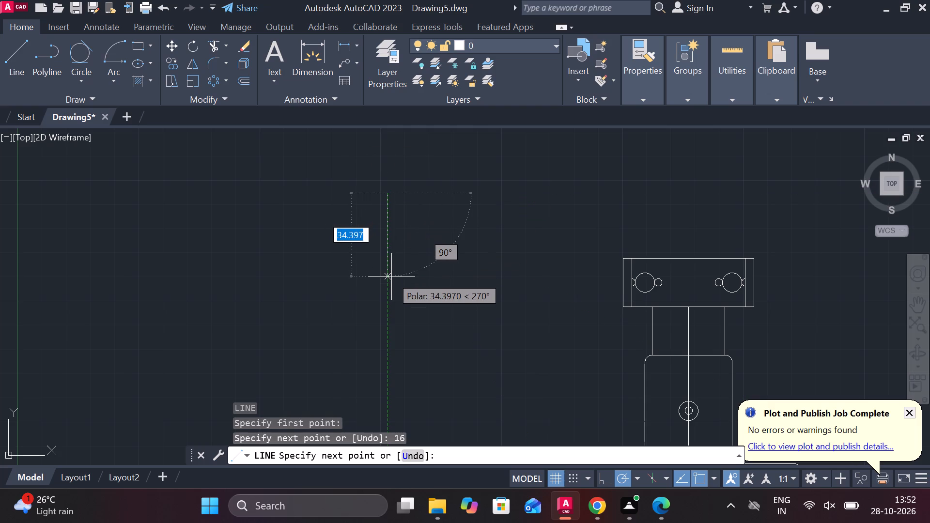
text(98)
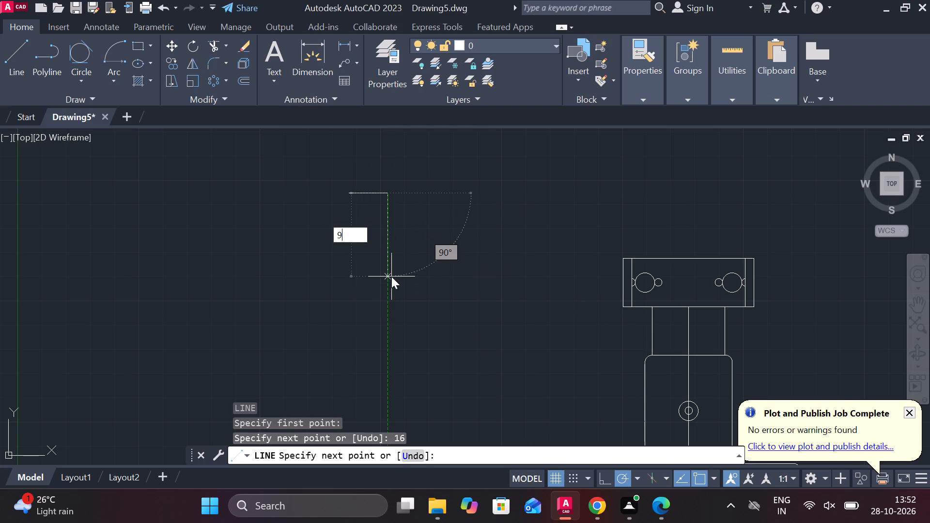
key(space)
middle_drag(356, 294, 388, 198)
scroll(357, 261, down, 1)
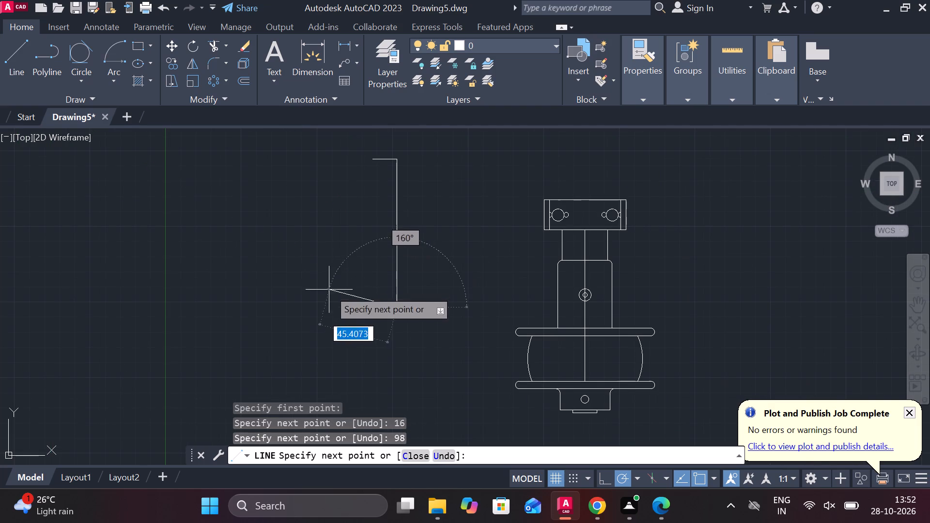
text(16)
key(space)
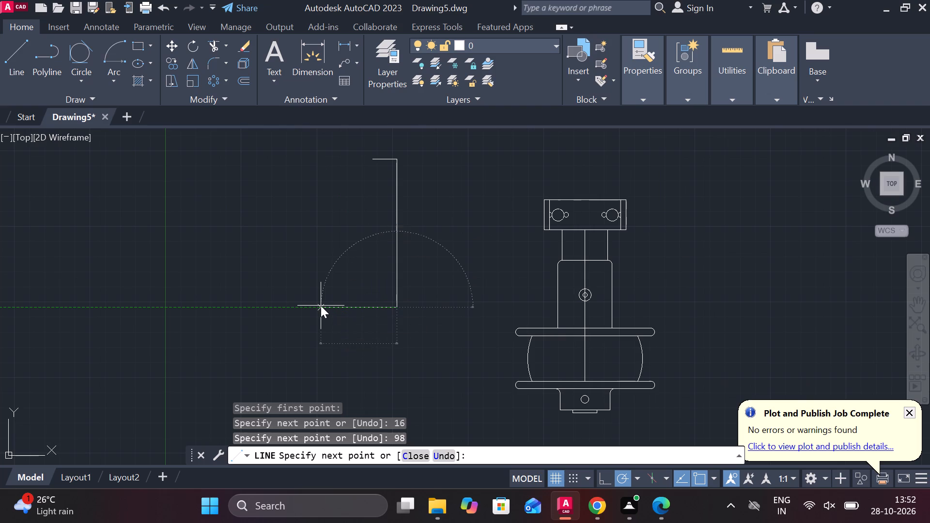
text(98)
key(Return)
key(Escape)
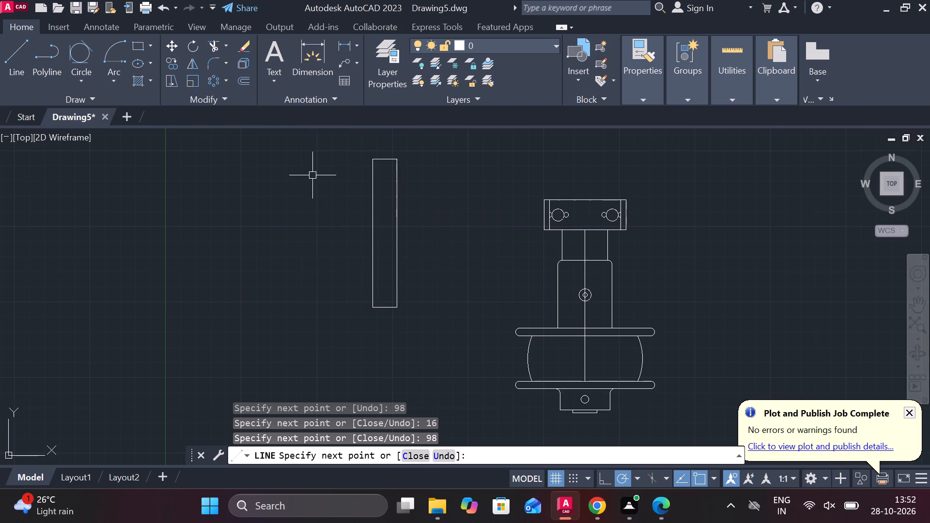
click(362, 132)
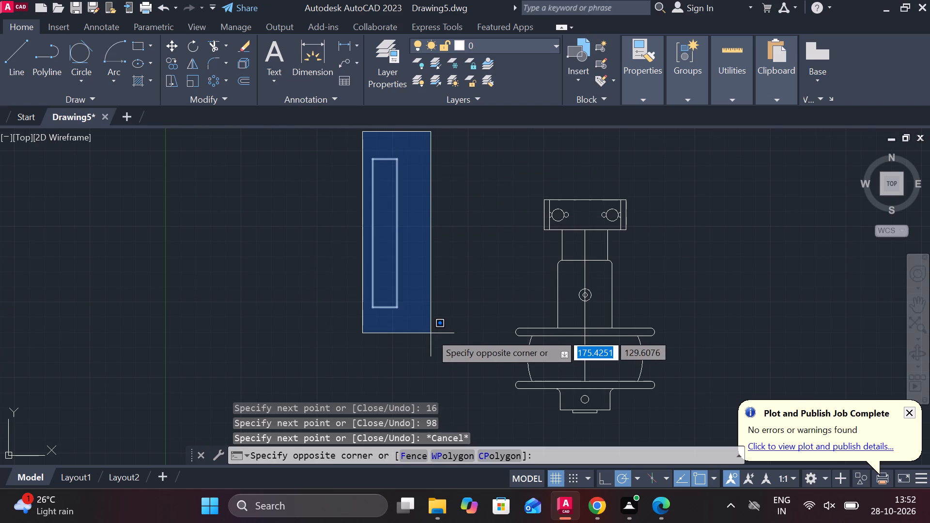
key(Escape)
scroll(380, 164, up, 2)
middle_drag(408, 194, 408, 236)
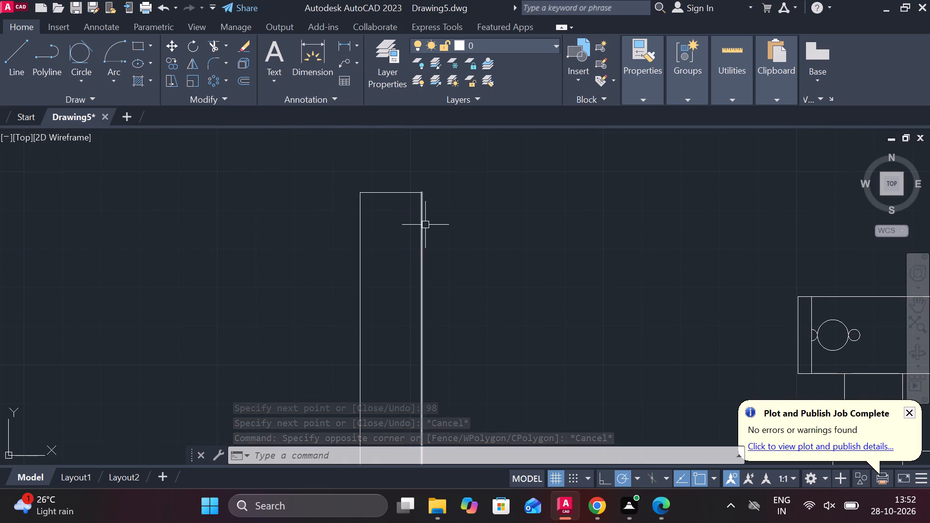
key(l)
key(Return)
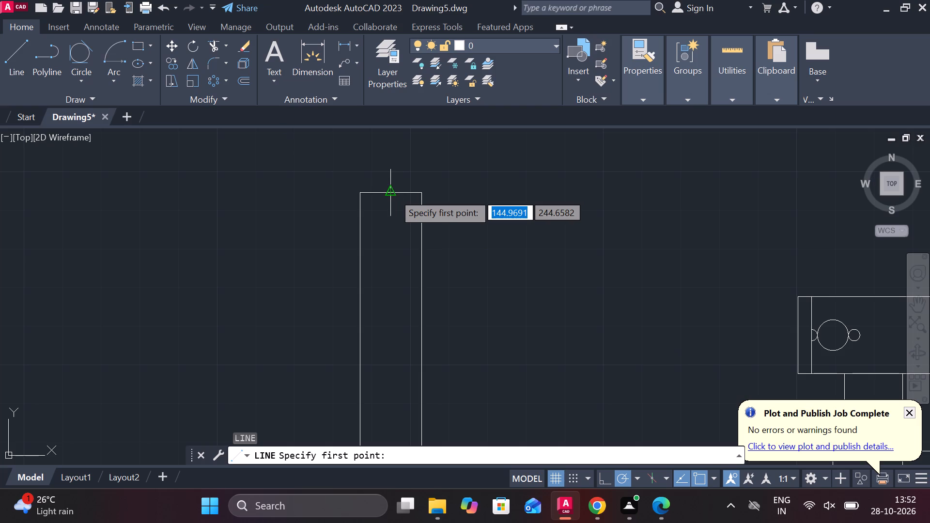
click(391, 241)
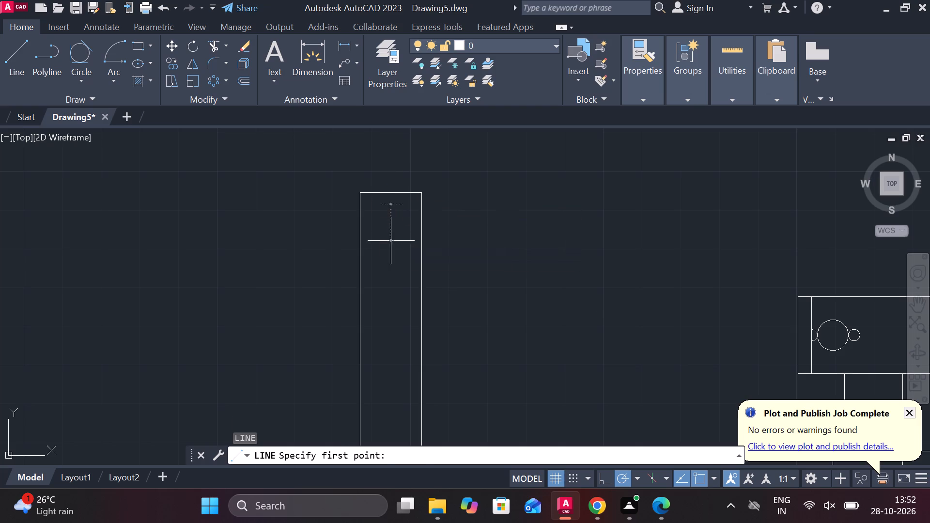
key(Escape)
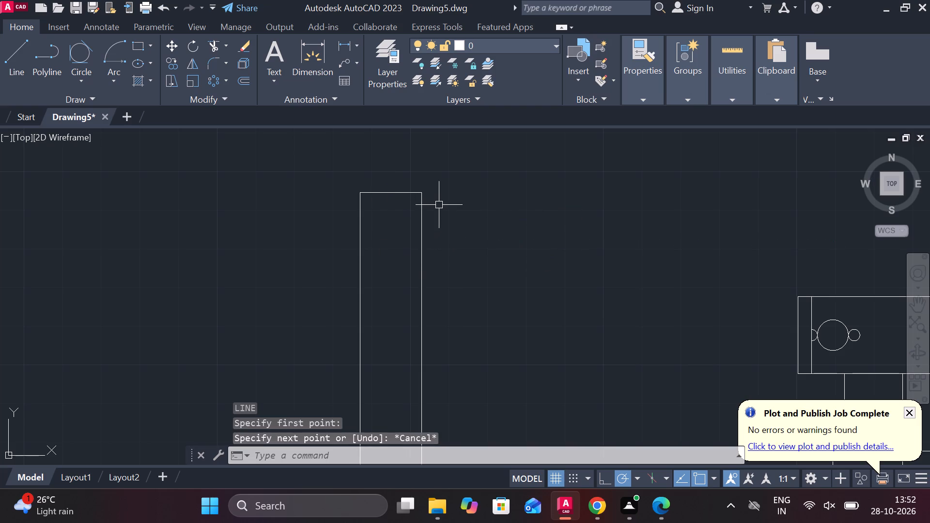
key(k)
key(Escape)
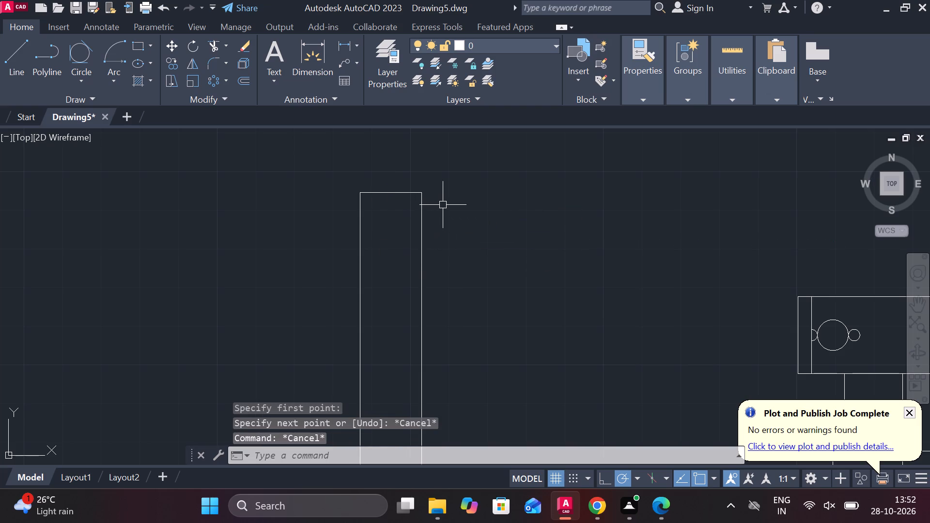
Draw a horizontal line 13 long to the right from the midpoint of the 16 by 98 rectangle's top edge.
key(l)
key(Return)
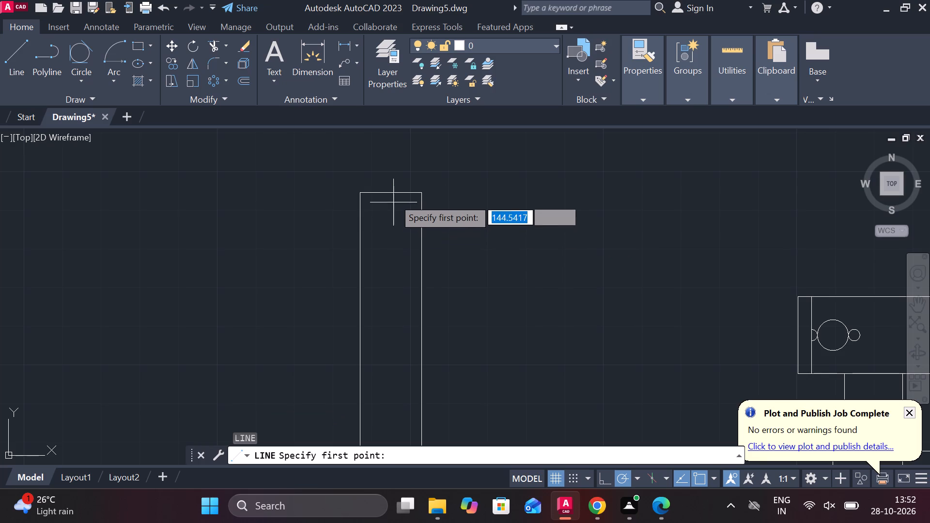
click(393, 194)
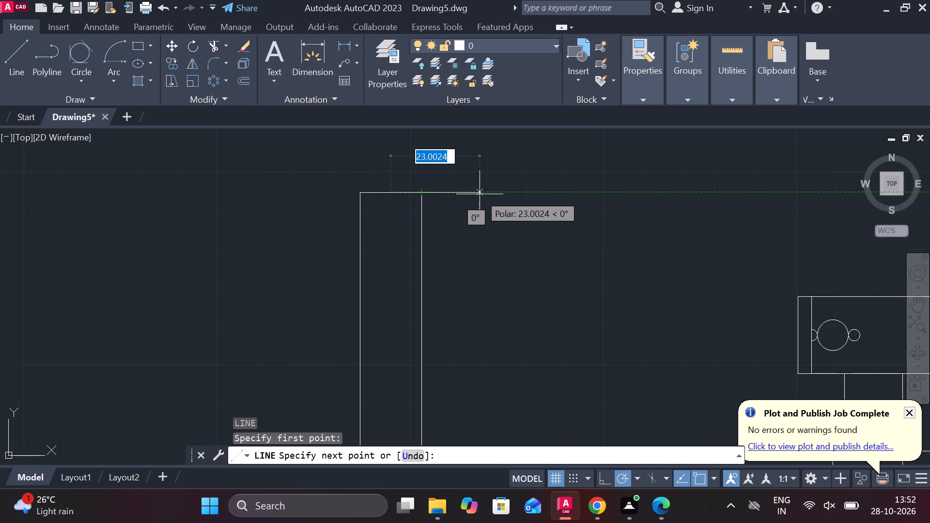
text(5)
key(space)
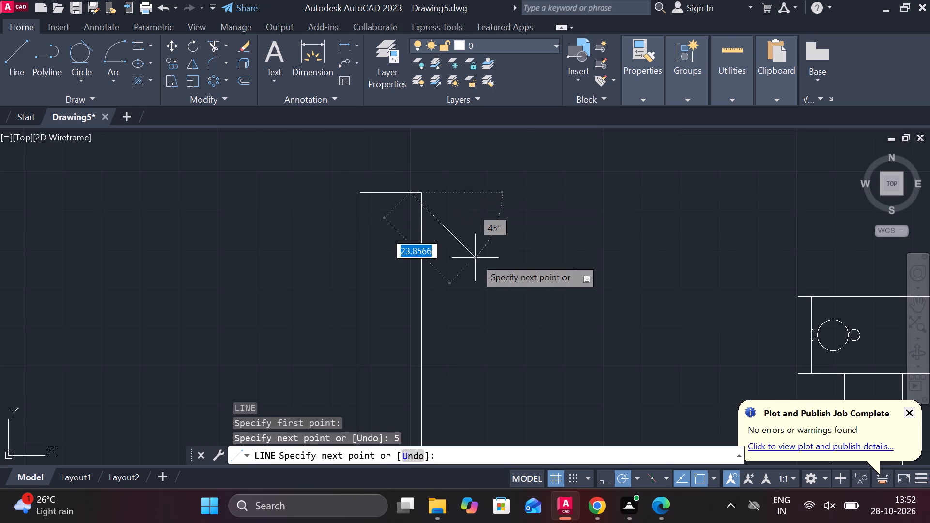
key(ctrl+z)
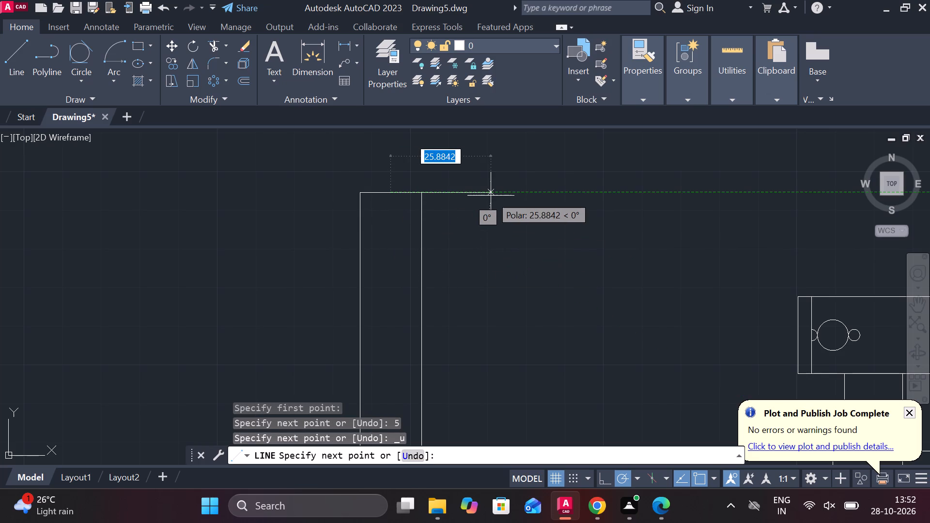
text(13)
key(space)
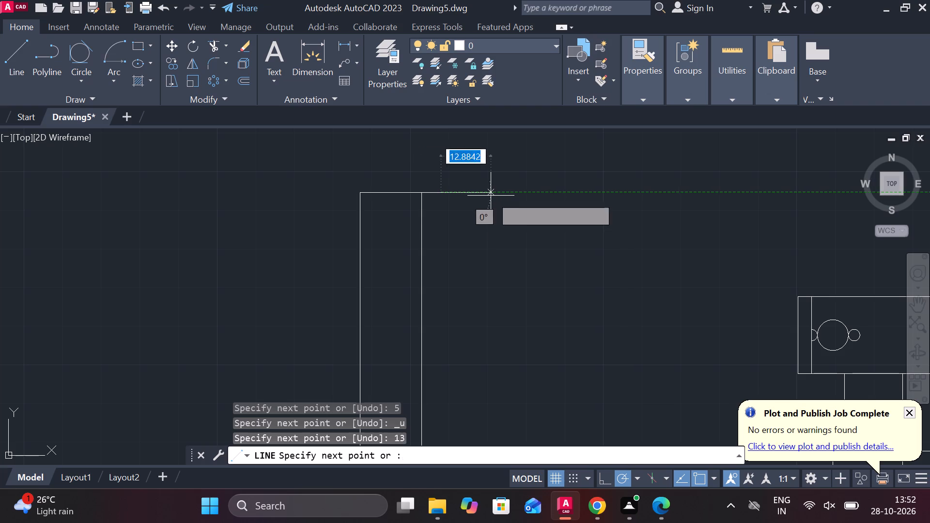
key(Escape)
Draw a horizontal line 13 long to the left from the midpoint of the 16 by 98 rectangle's top edge.
key(l)
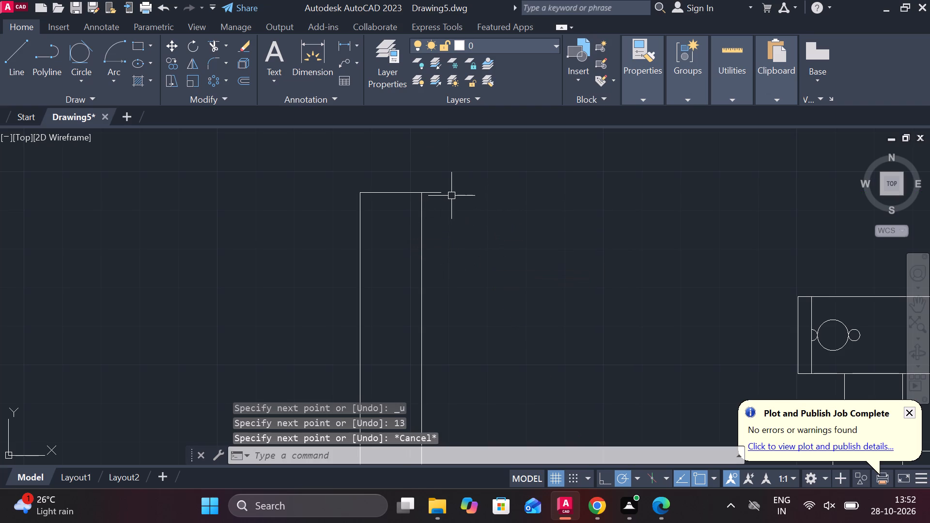
key(Return)
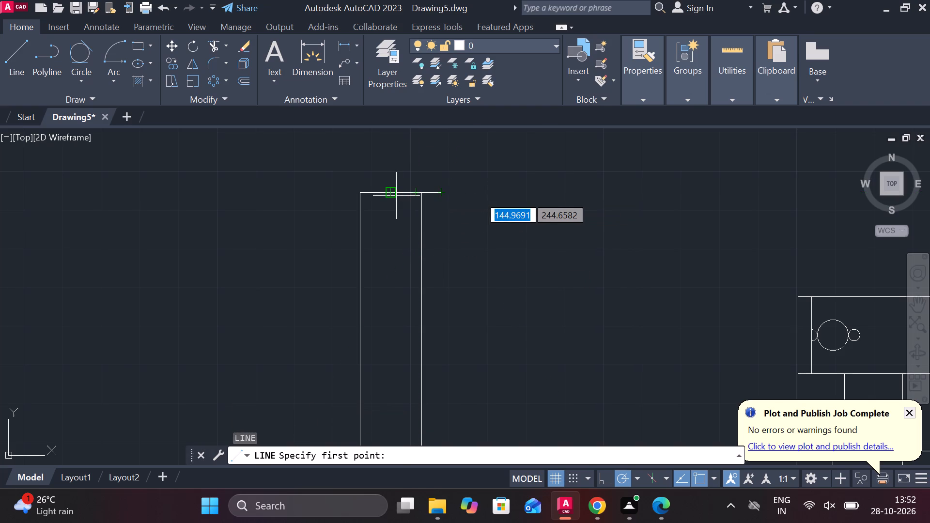
click(388, 196)
text(13)
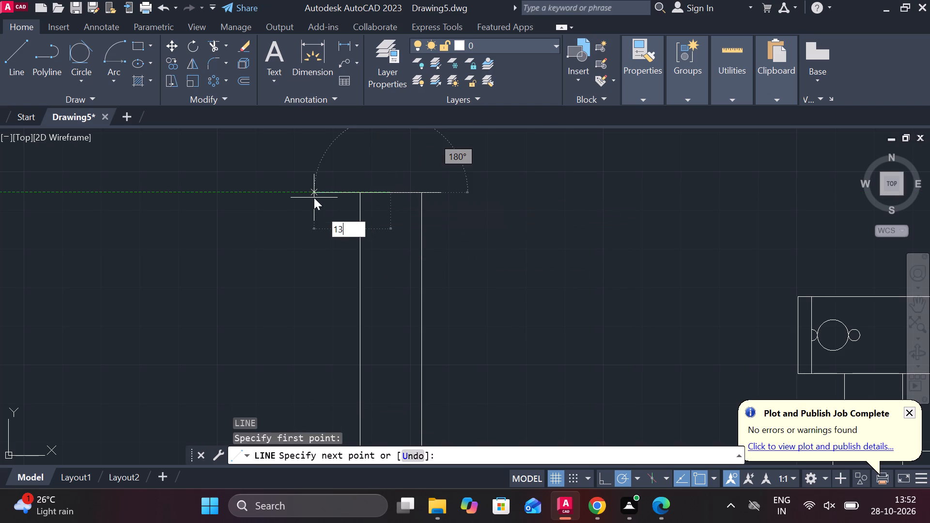
key(space)
key(Escape)
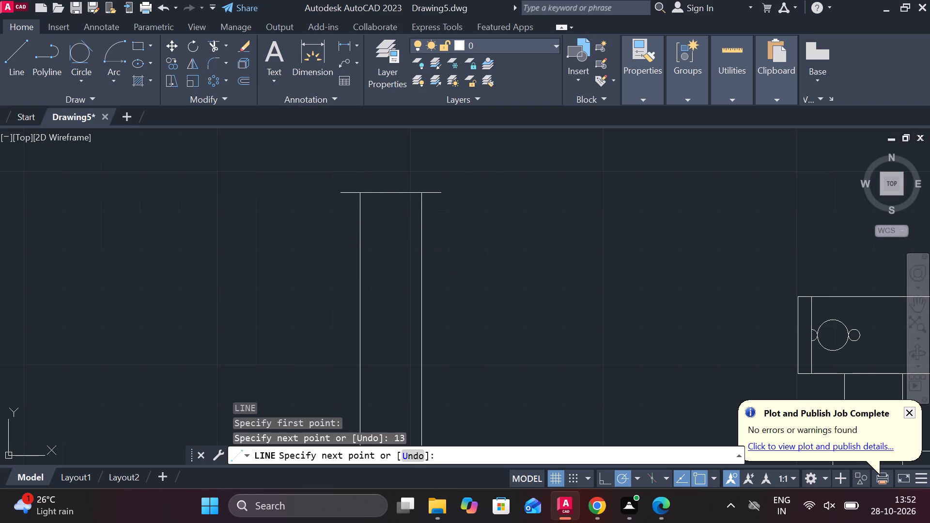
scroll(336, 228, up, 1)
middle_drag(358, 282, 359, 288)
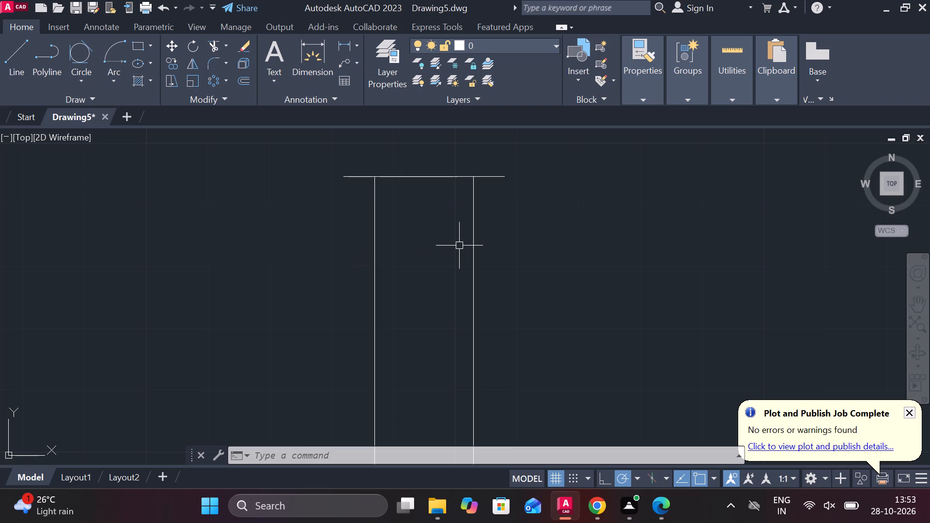
Draw a vertical line down from the right end of the top horizontal line to just below the 16 by 98 rectangle's bottom edge.
scroll(461, 245, down, 2)
middle_drag(491, 264, 478, 227)
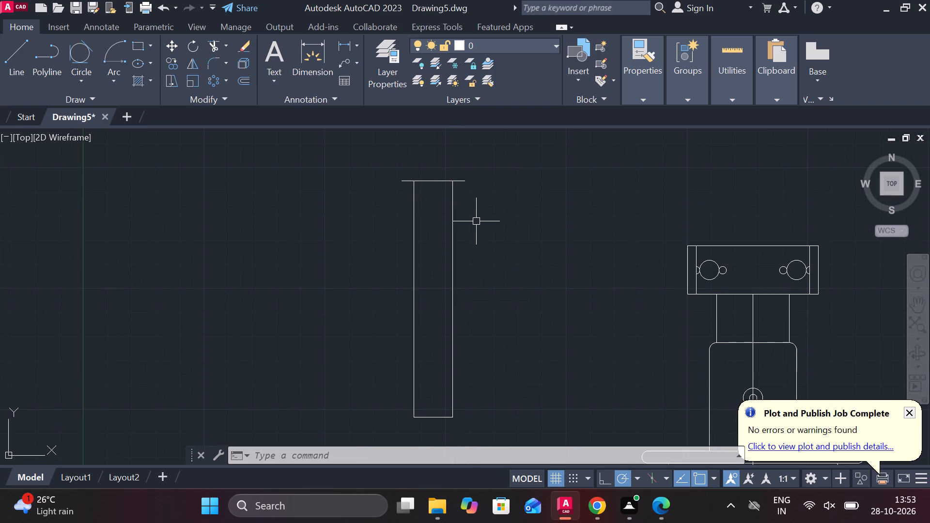
key(l)
key(Return)
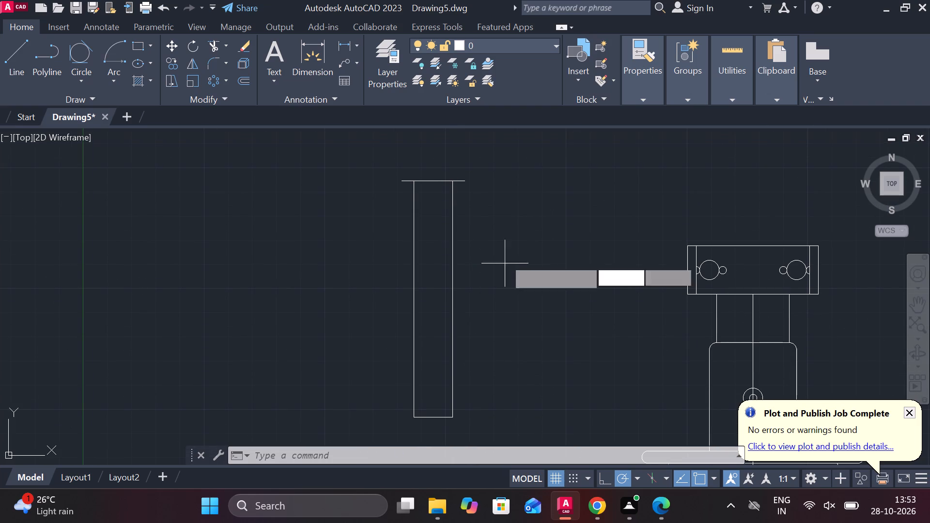
click(467, 182)
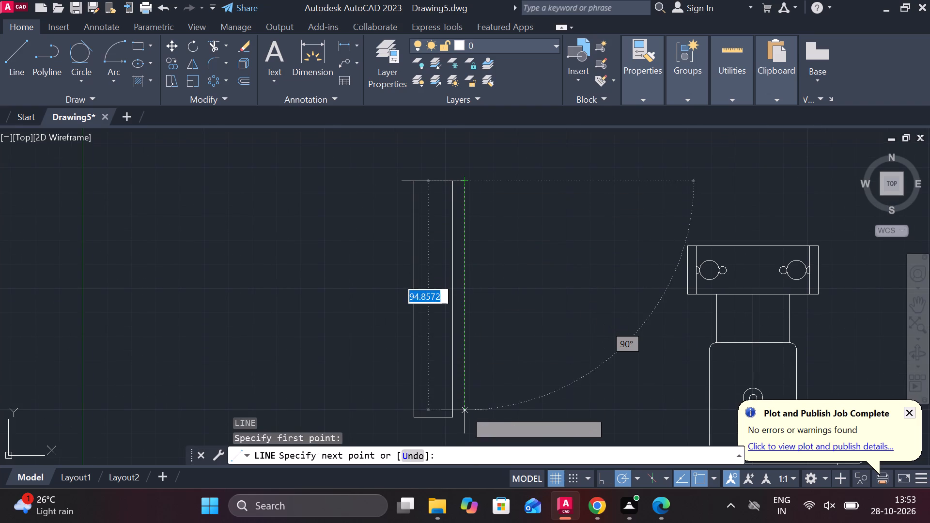
middle_drag(457, 414, 448, 363)
click(453, 389)
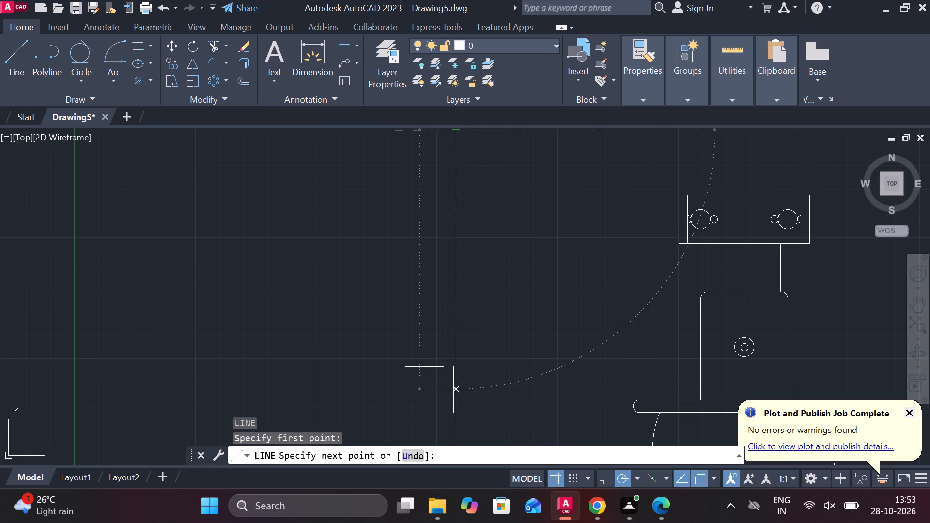
key(Escape)
Draw a vertical line about 137 long straight down from the left end of the top horizontal line.
key(space)
middle_drag(415, 215, 452, 276)
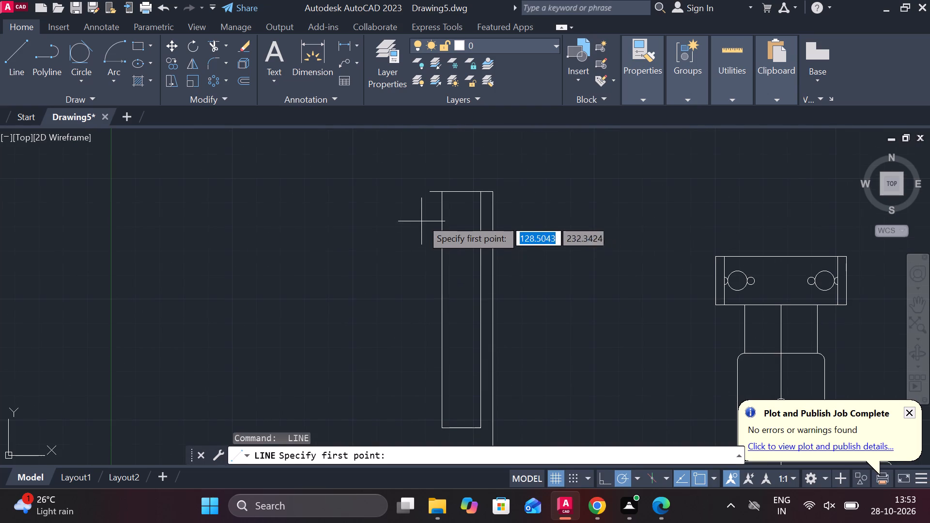
click(434, 192)
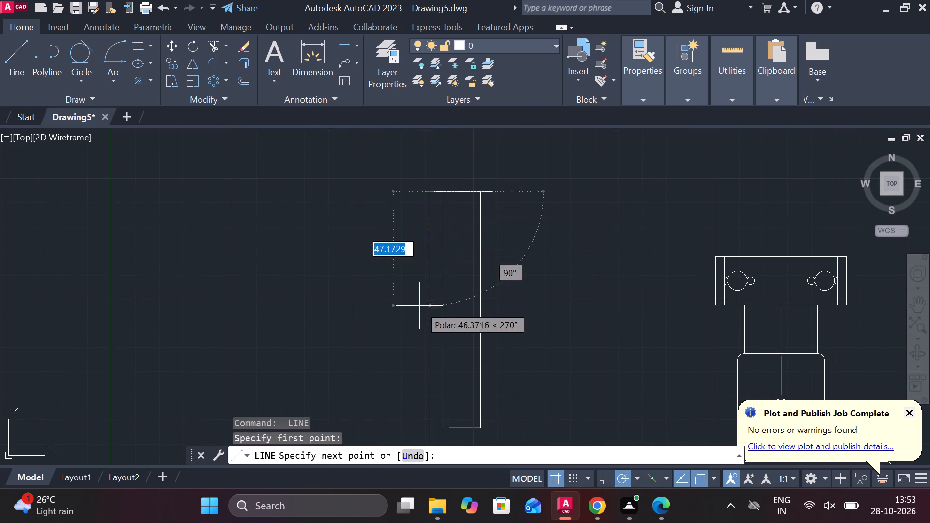
middle_drag(431, 440, 420, 323)
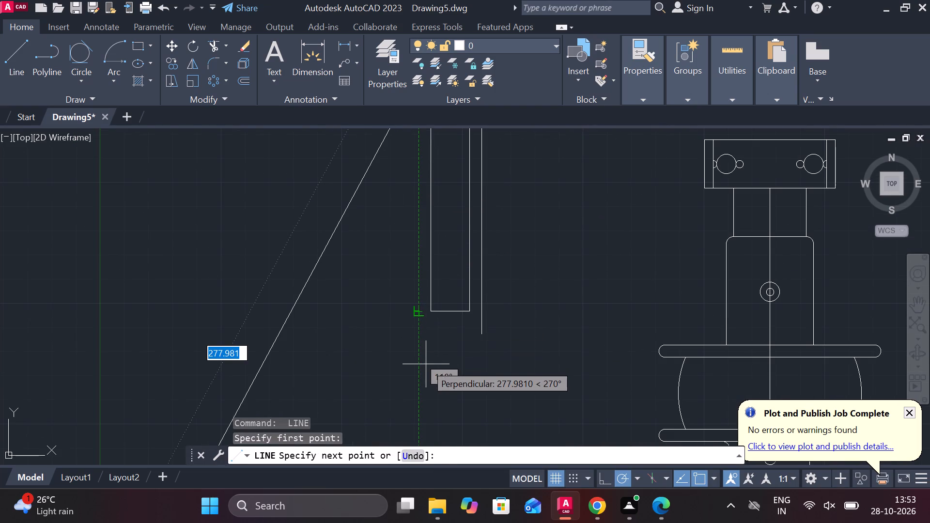
scroll(427, 356, down, 2)
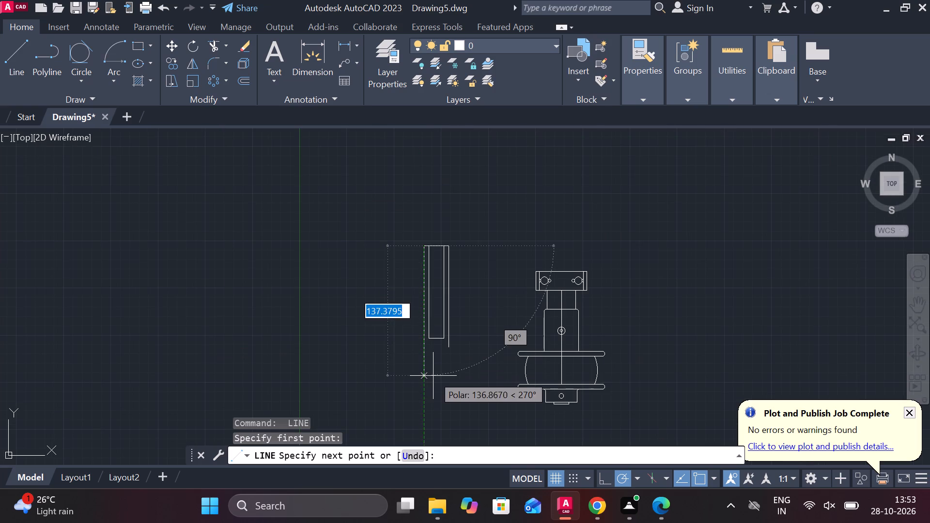
click(433, 376)
key(Escape)
Draw a circle of diameter 3 in the empty area just right of the upper end of the 16 by 98 piece.
scroll(457, 239, up, 3)
scroll(345, 255, up, 2)
middle_drag(361, 258, 360, 258)
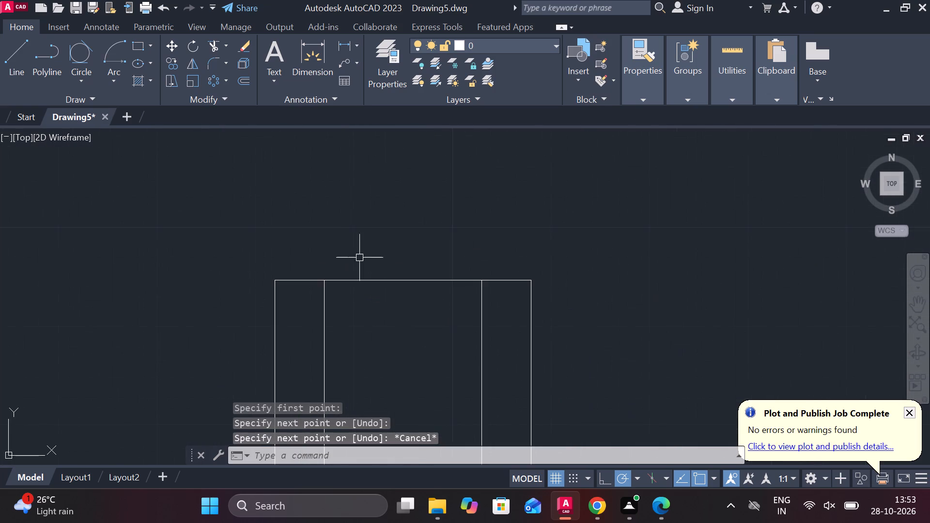
middle_drag(360, 258, 454, 216)
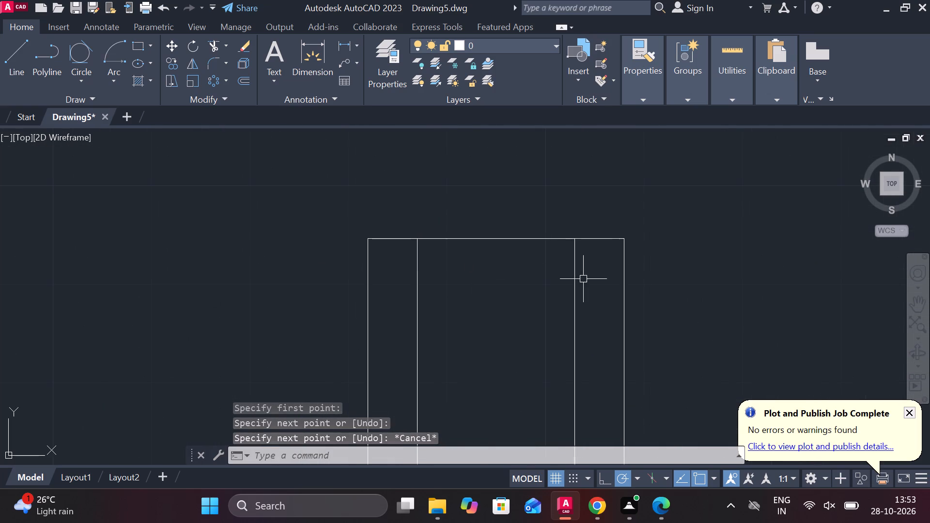
scroll(589, 270, up, 2)
middle_drag(566, 262, 539, 262)
scroll(544, 258, down, 1)
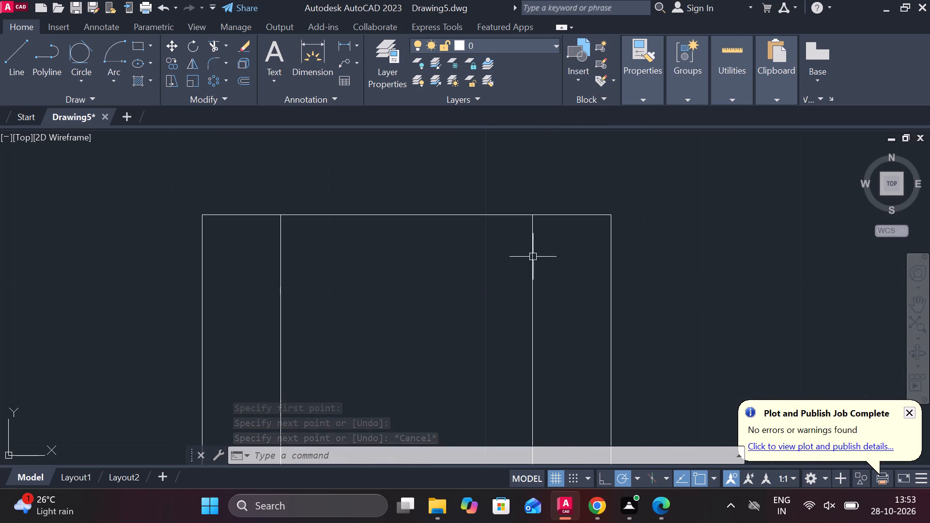
scroll(662, 253, down, 2)
middle_drag(688, 264, 511, 296)
scroll(534, 285, up, 1)
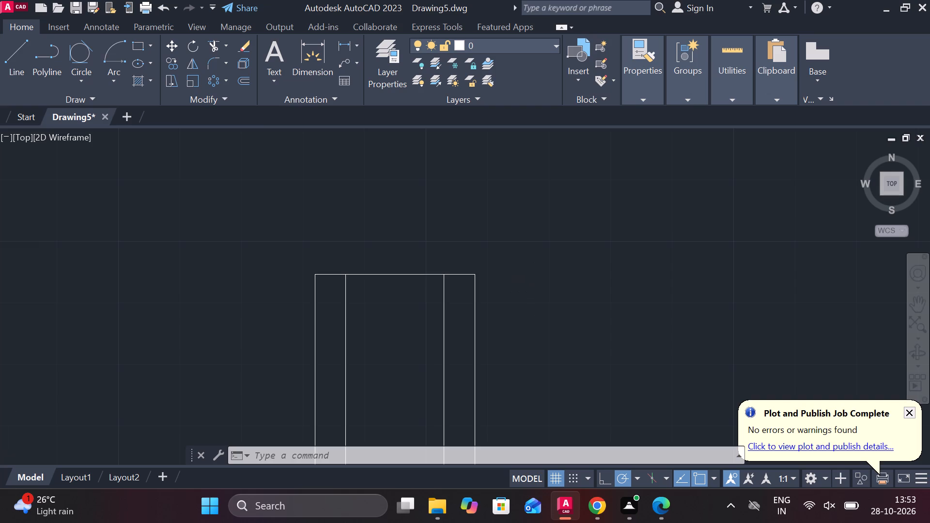
text(C)
key(space)
click(535, 284)
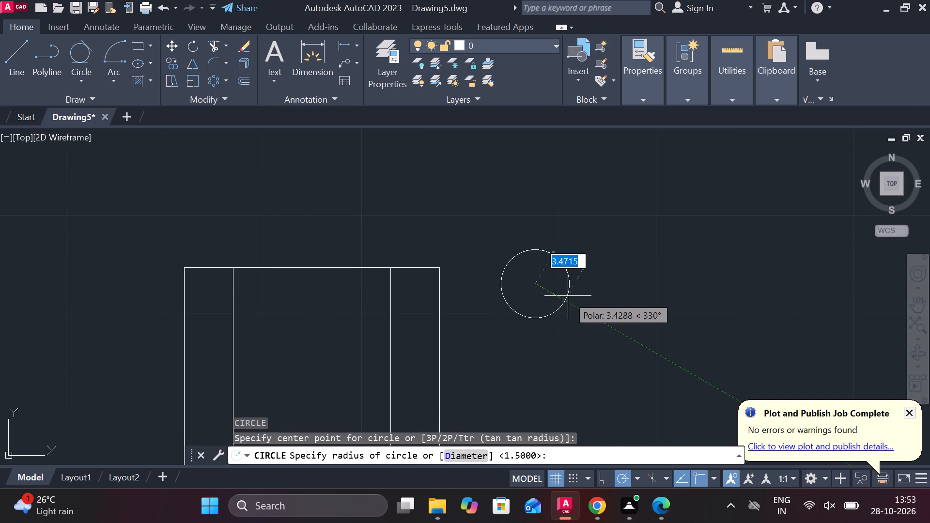
text(D 3)
key(space)
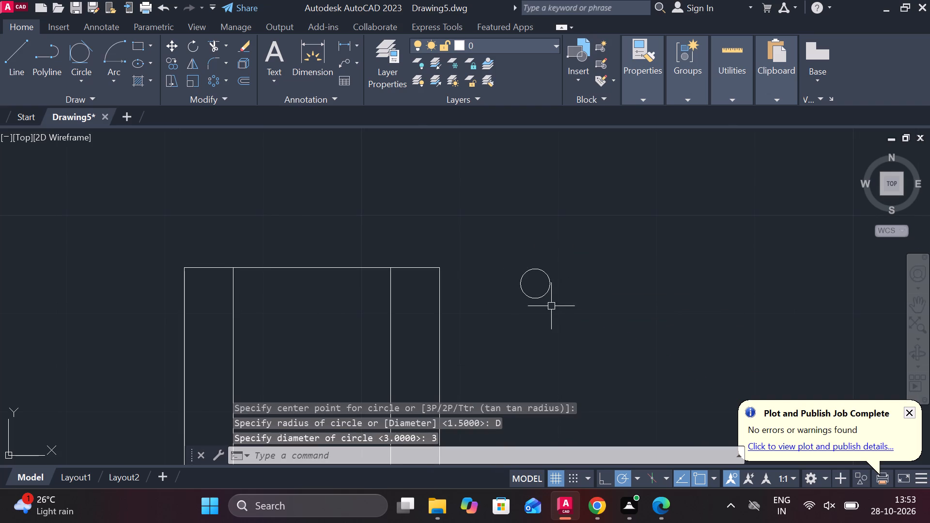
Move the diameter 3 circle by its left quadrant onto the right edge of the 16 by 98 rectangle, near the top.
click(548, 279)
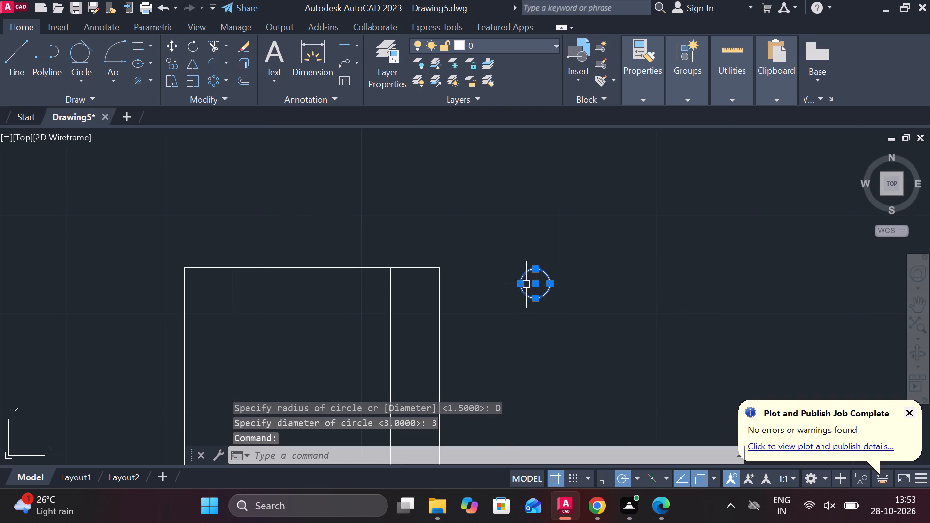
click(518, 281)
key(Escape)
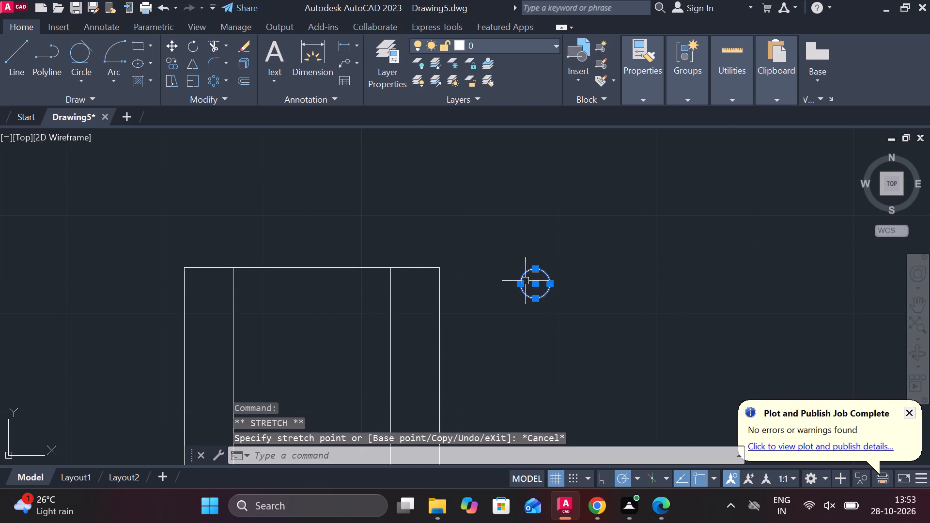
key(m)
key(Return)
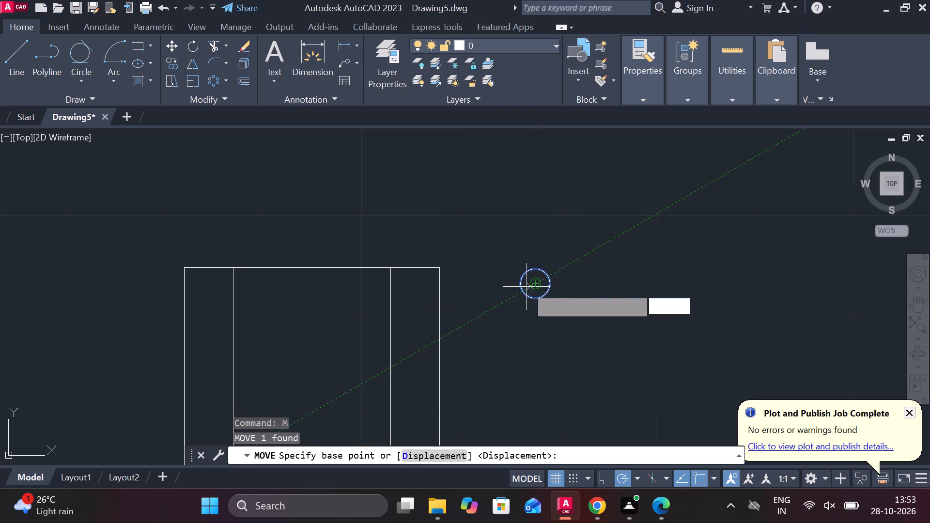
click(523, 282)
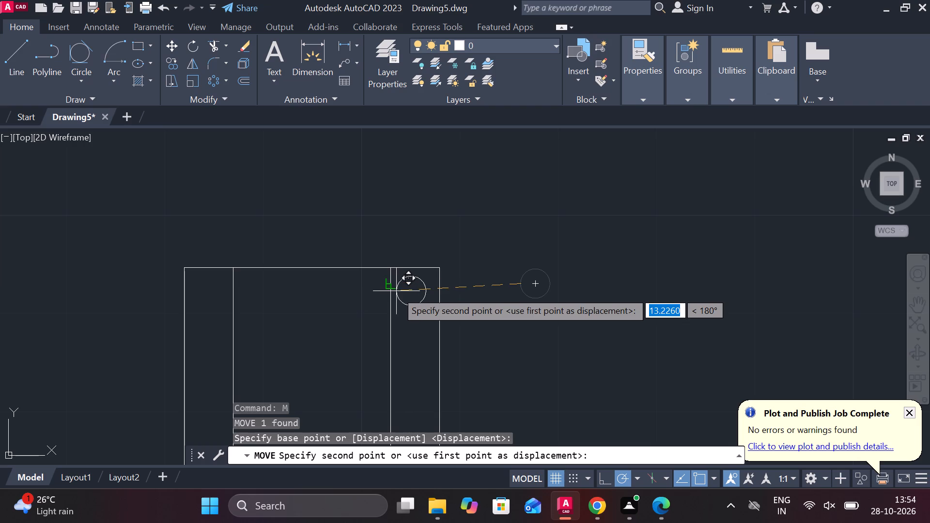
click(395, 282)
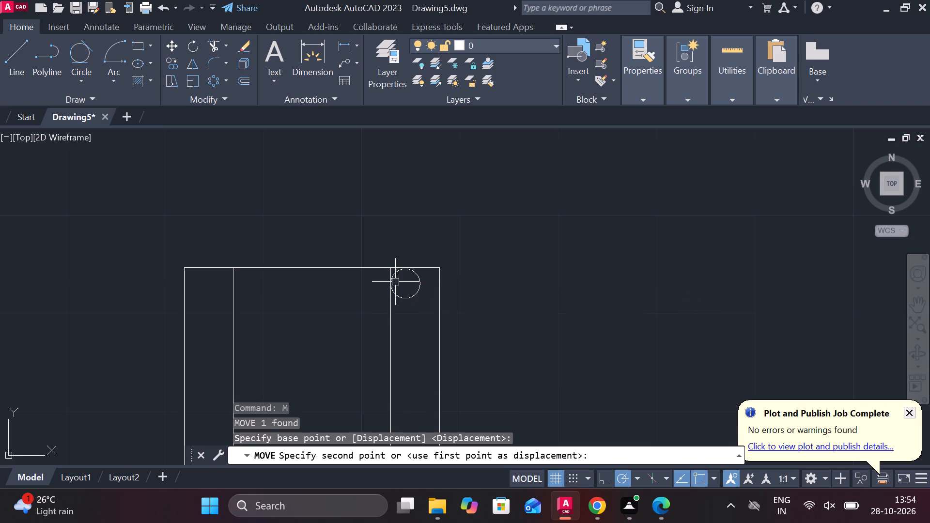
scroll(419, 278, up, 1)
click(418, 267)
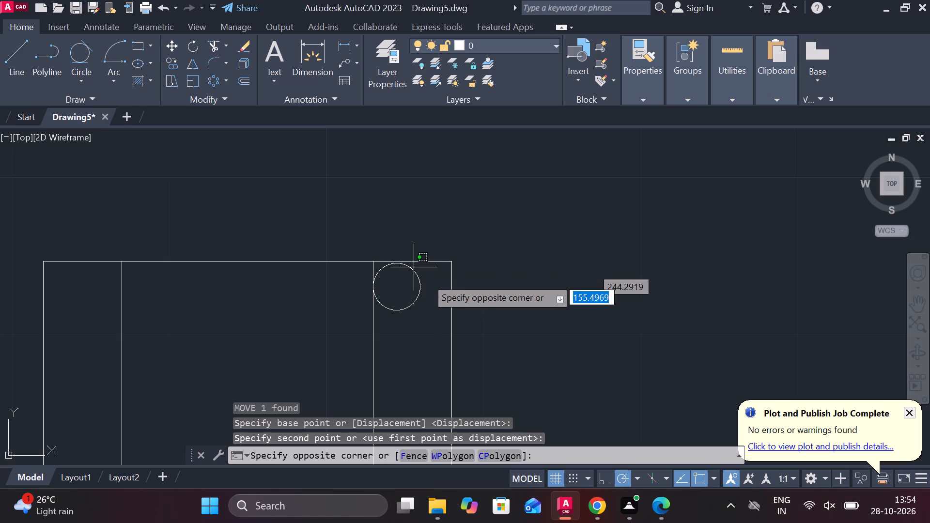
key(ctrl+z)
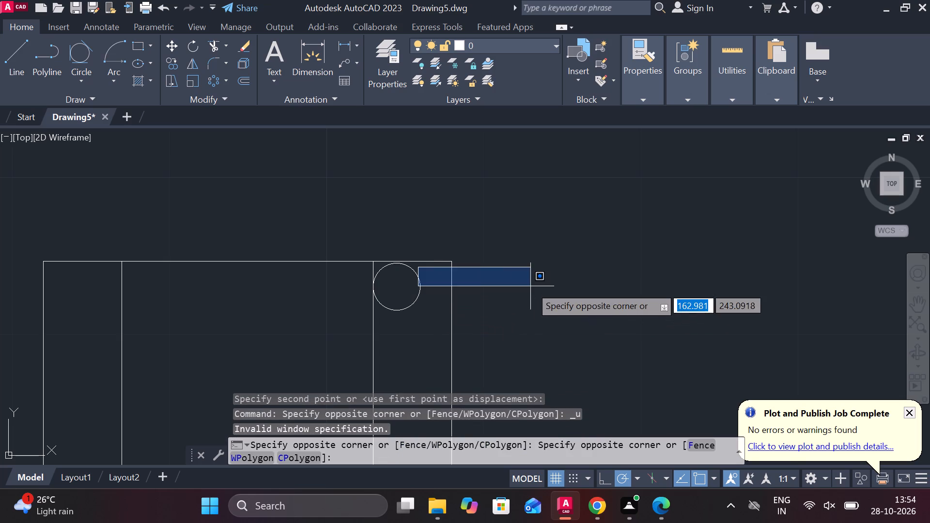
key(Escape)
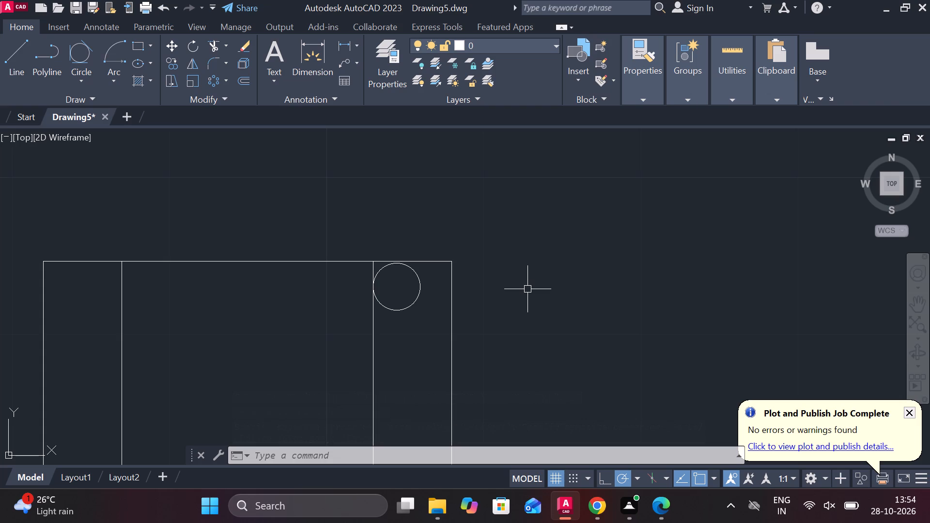
Move the diameter 3 circle by its right quadrant onto the outer right vertical line, just below the top edge.
scroll(527, 289, down, 1)
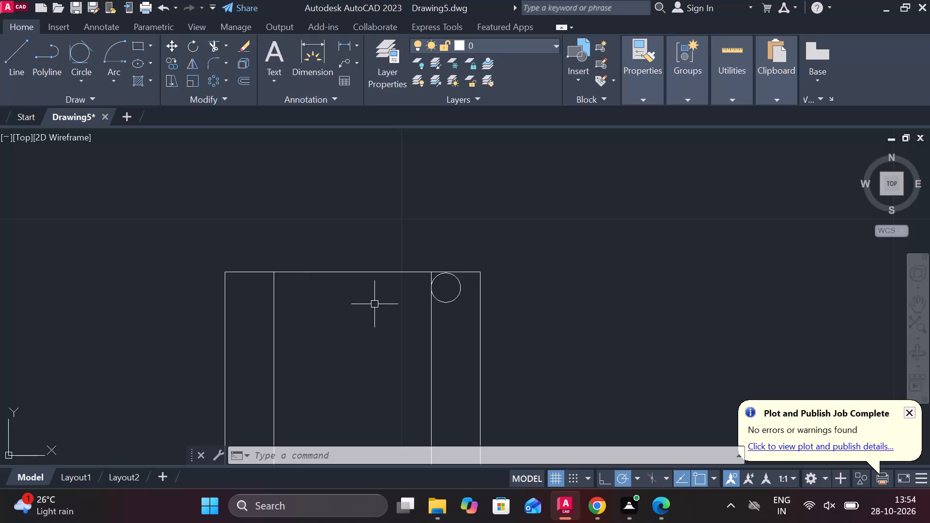
click(463, 293)
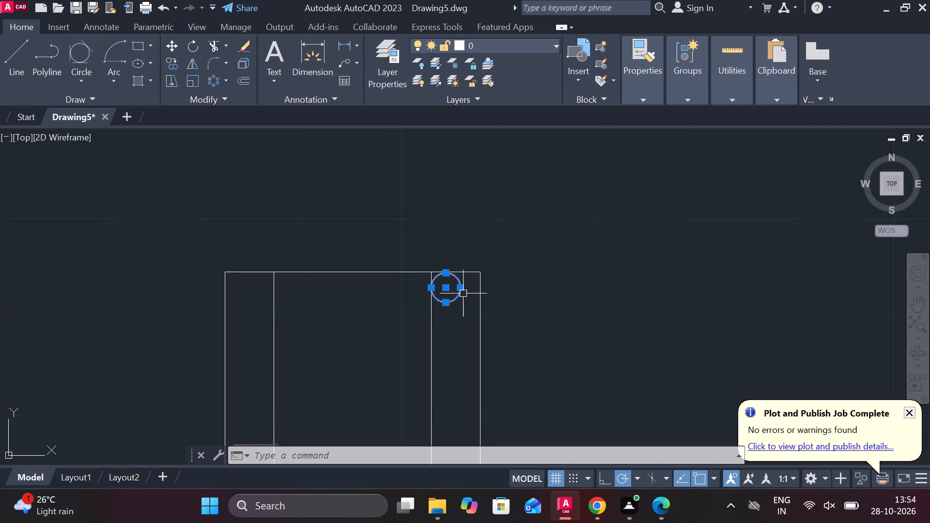
key(m)
key(Return)
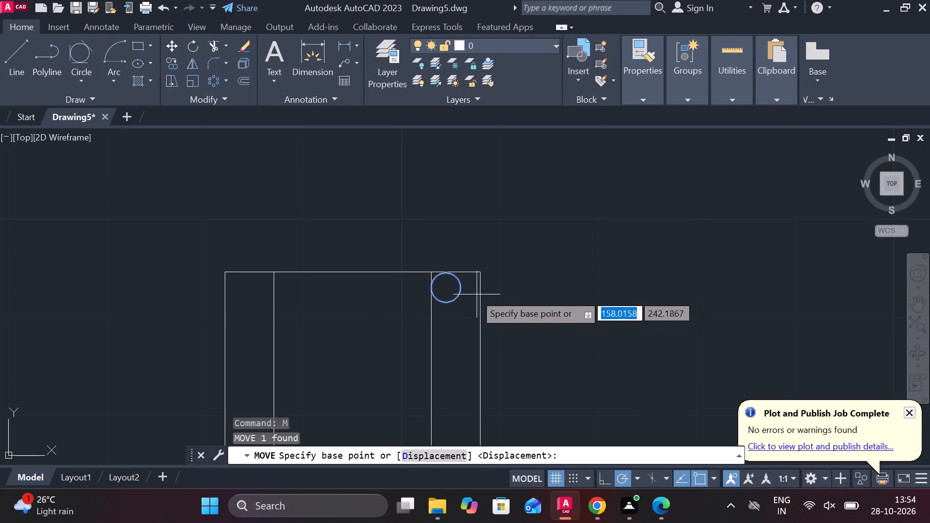
click(462, 287)
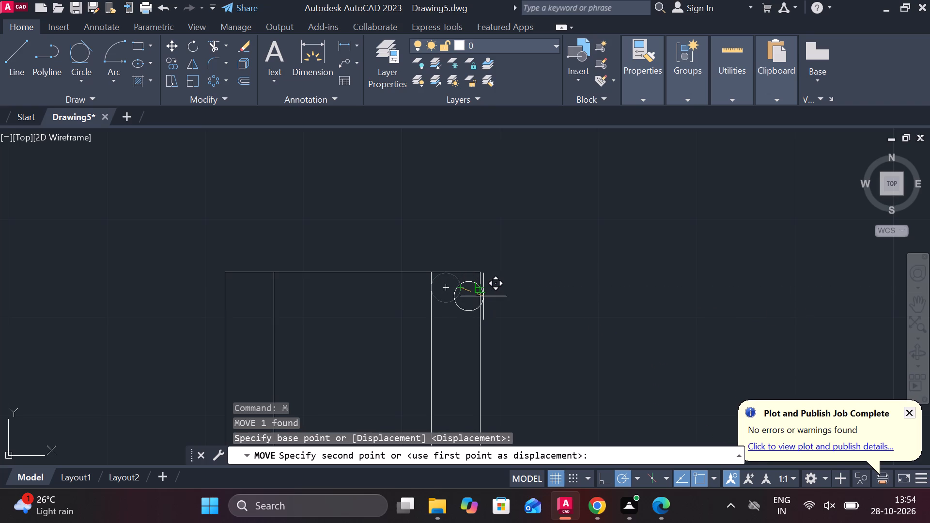
scroll(482, 296, up, 3)
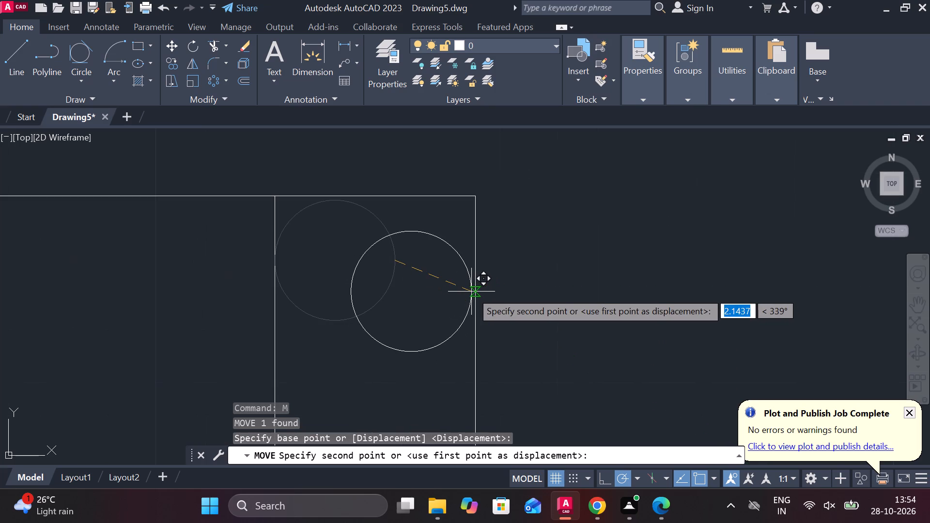
scroll(471, 292, up, 3)
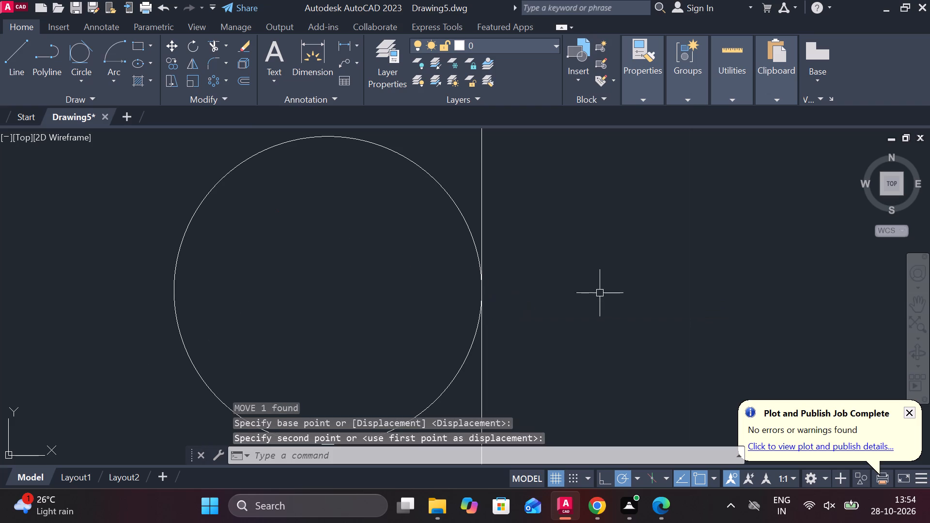
Mirror the diameter 3 circle about the vertical line through the top edge's midpoint, keeping the original.
scroll(575, 303, down, 5)
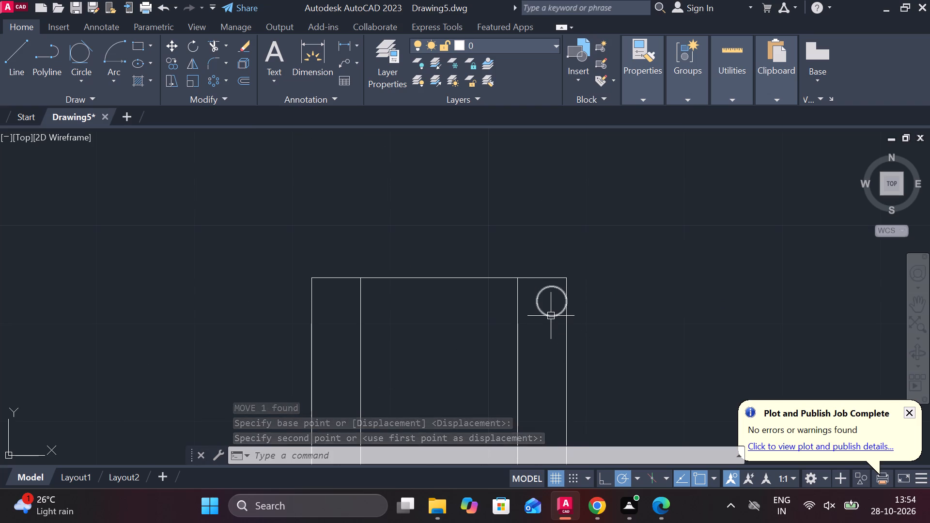
click(551, 316)
text(MI)
key(Return)
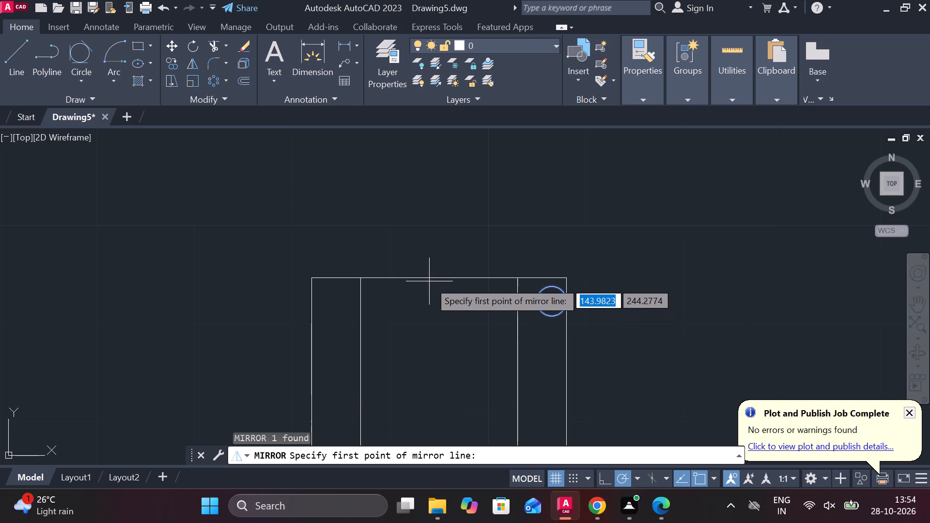
click(434, 277)
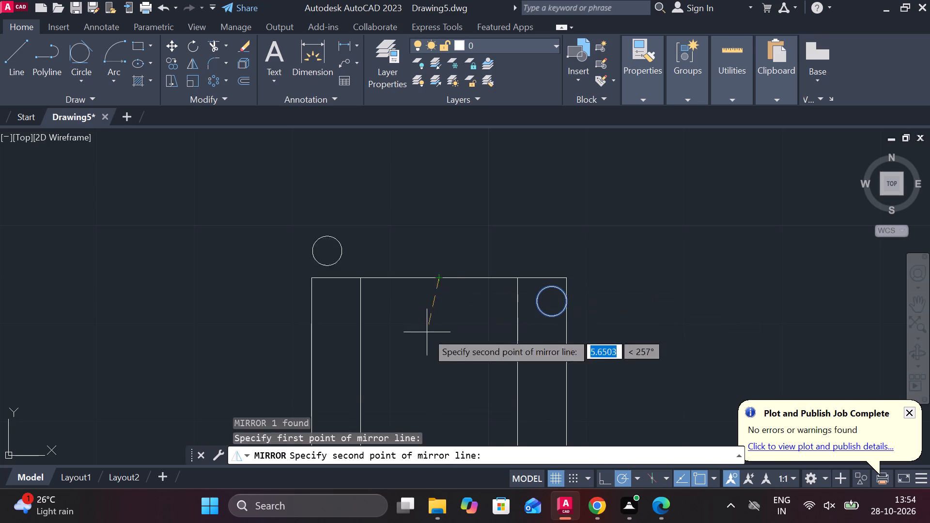
click(443, 347)
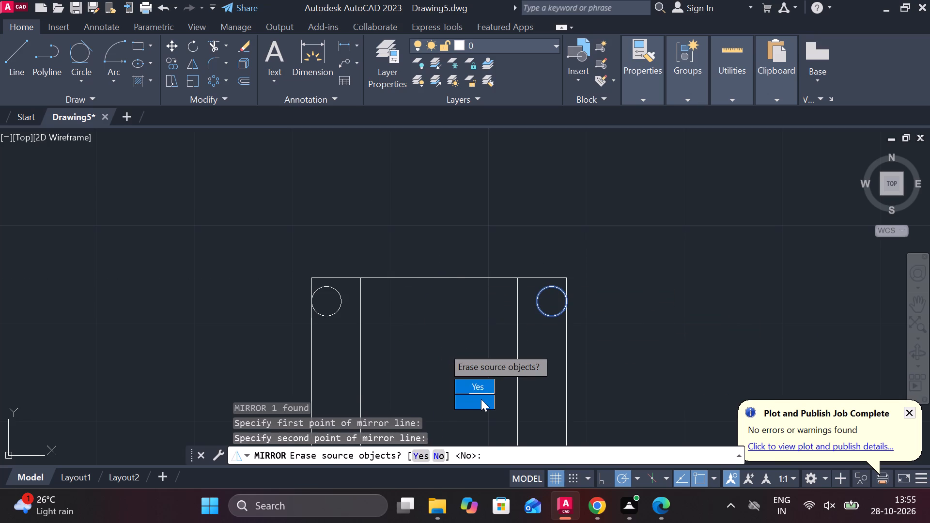
drag(481, 399, 443, 347)
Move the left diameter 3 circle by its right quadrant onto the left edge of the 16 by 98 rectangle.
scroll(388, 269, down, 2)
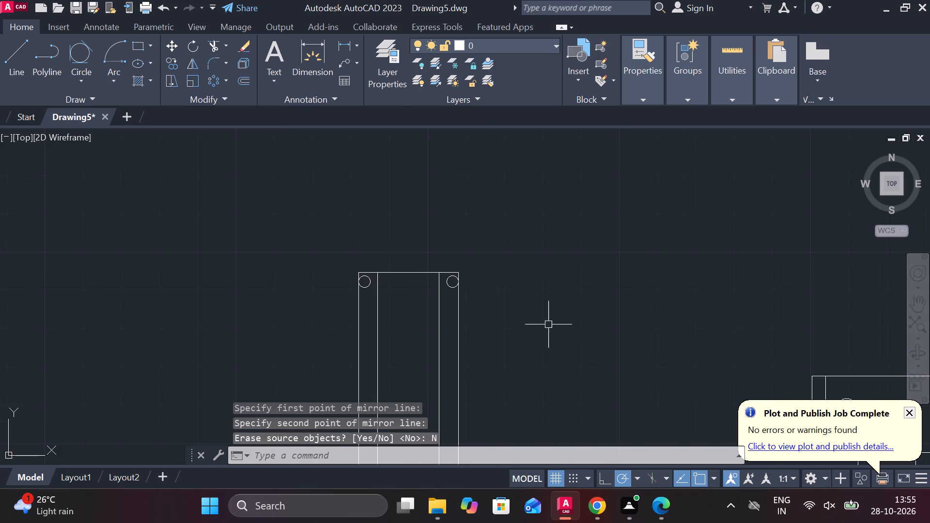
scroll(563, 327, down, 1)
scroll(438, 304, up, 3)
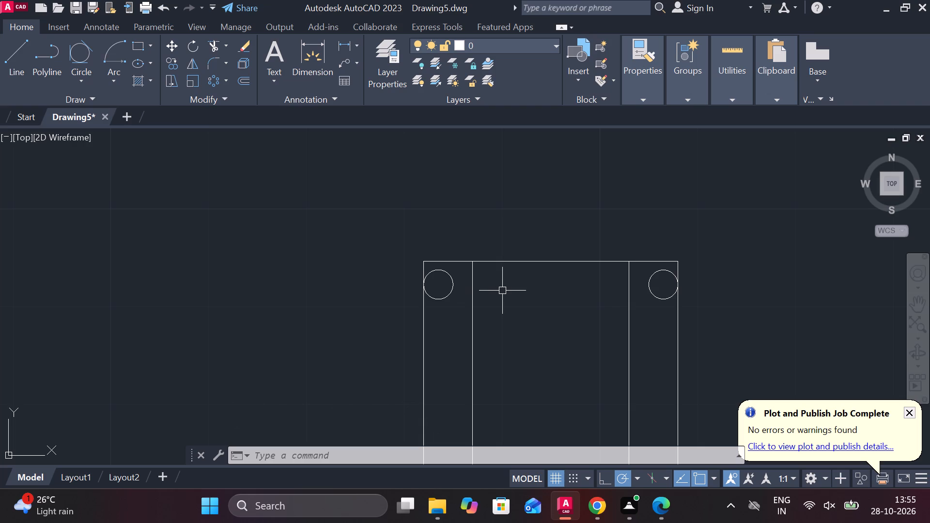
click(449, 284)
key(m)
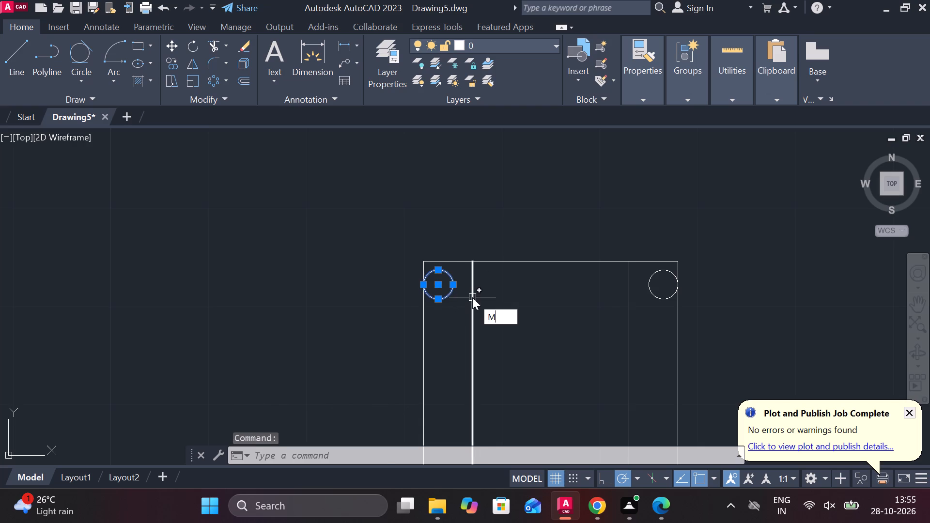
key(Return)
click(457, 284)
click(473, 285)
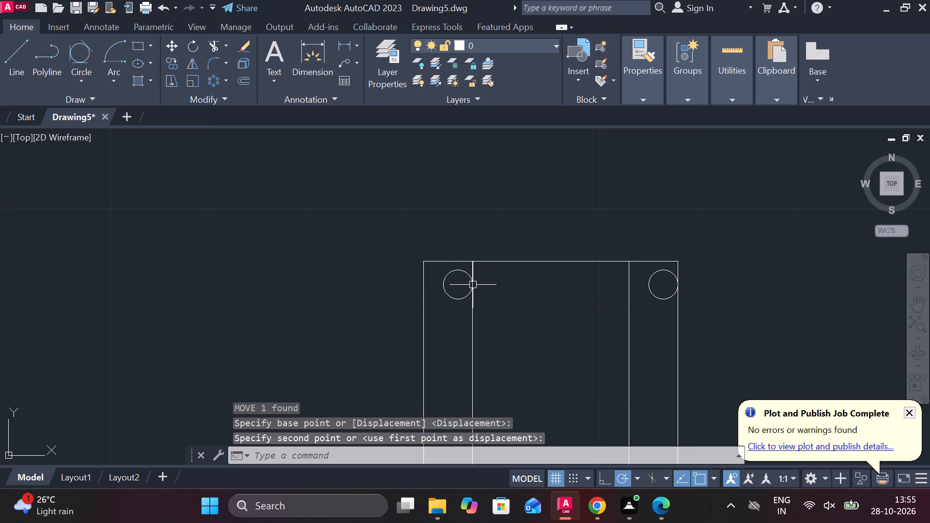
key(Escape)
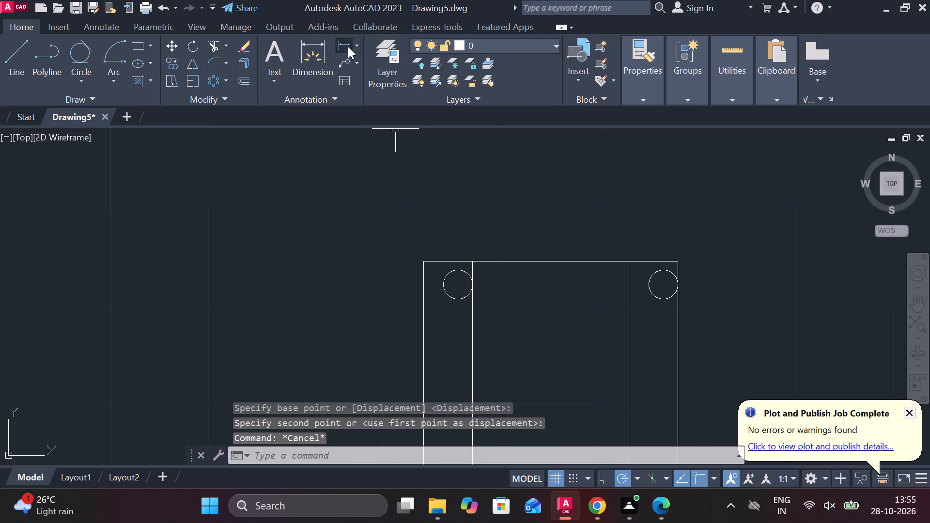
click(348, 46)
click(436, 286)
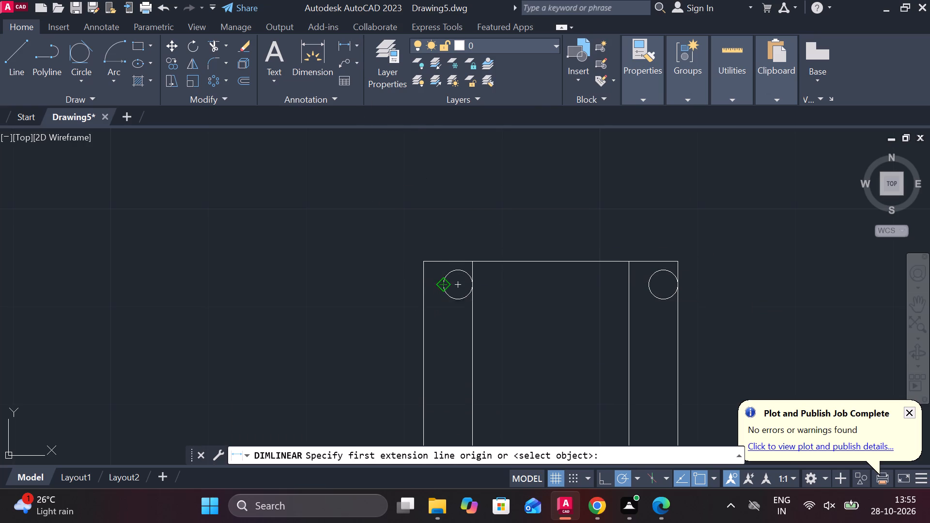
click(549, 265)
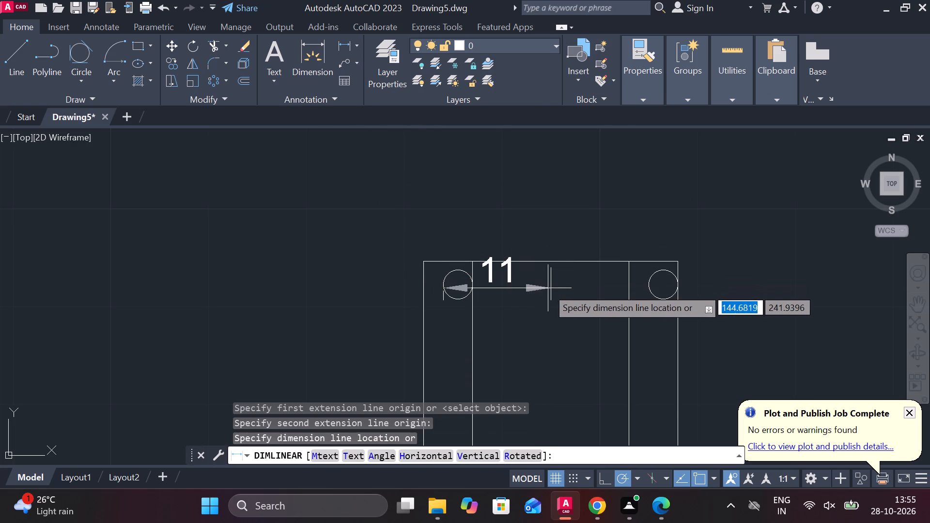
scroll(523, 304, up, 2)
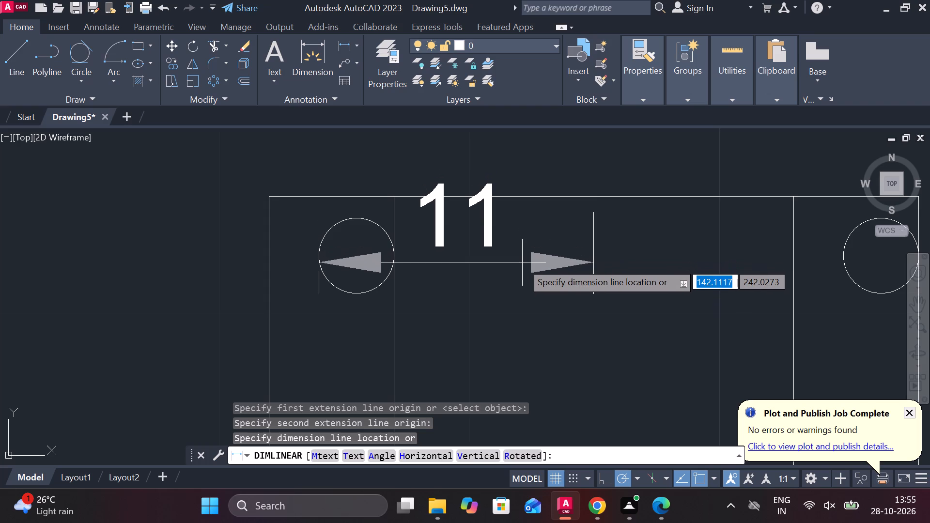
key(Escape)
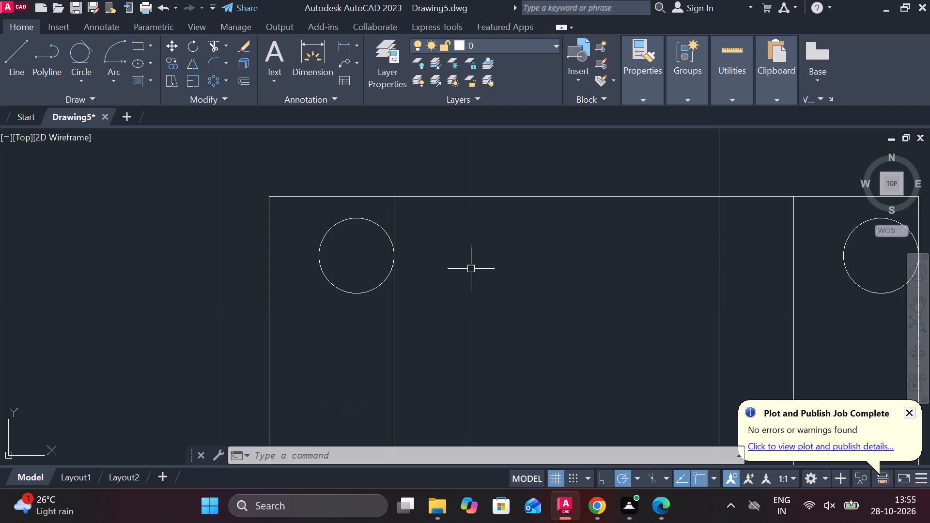
Erase the left diameter 3 circle, the outer left vertical line and the short top line joining it to the rectangle.
click(370, 224)
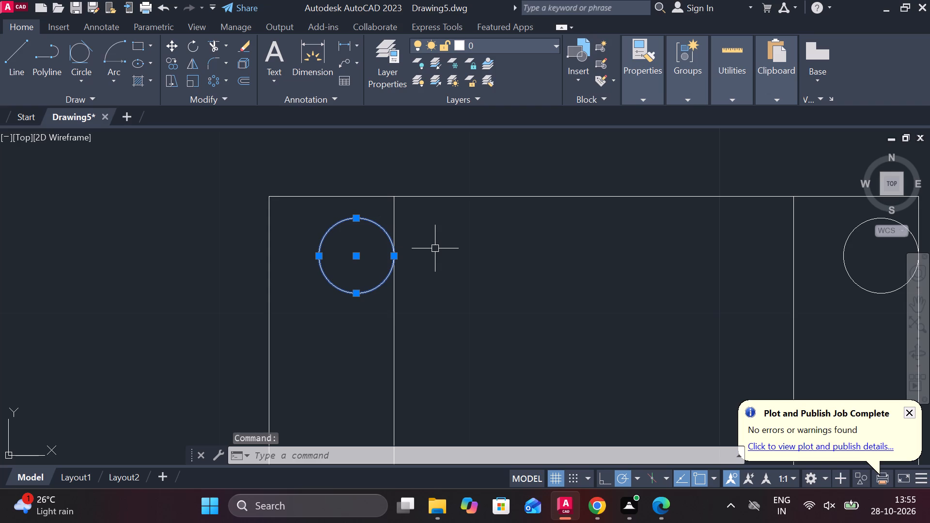
text(E)
key(space)
click(268, 268)
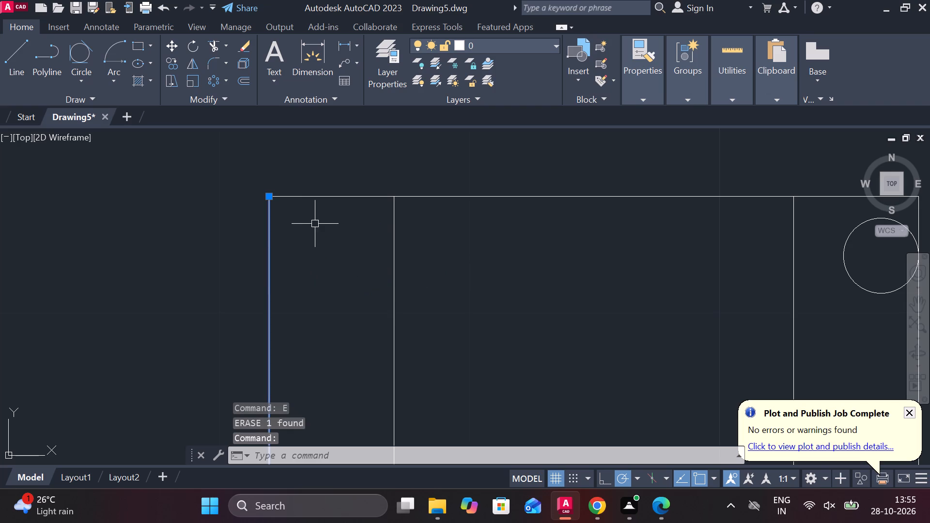
click(320, 198)
text(E)
key(space)
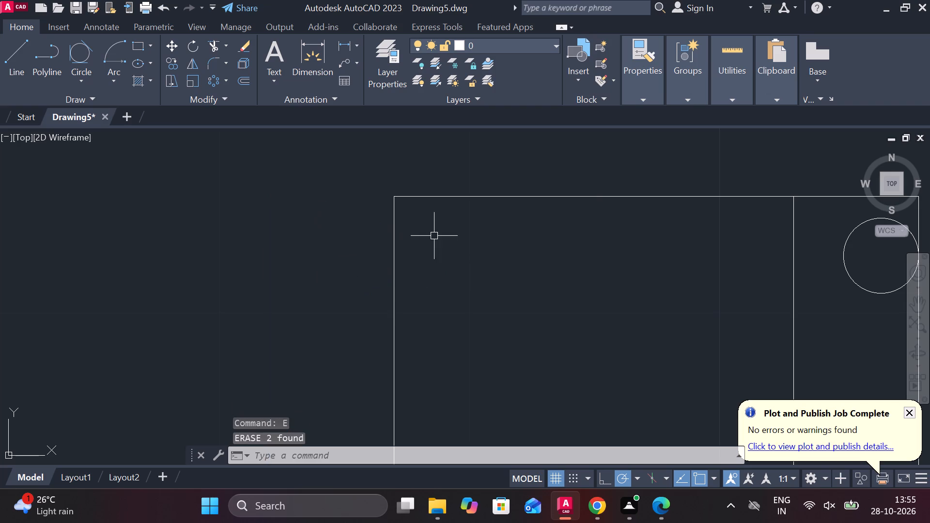
Erase the right diameter 3 circle, the outer right vertical line and the short top line joining it to the rectangle.
scroll(439, 236, down, 1)
click(720, 269)
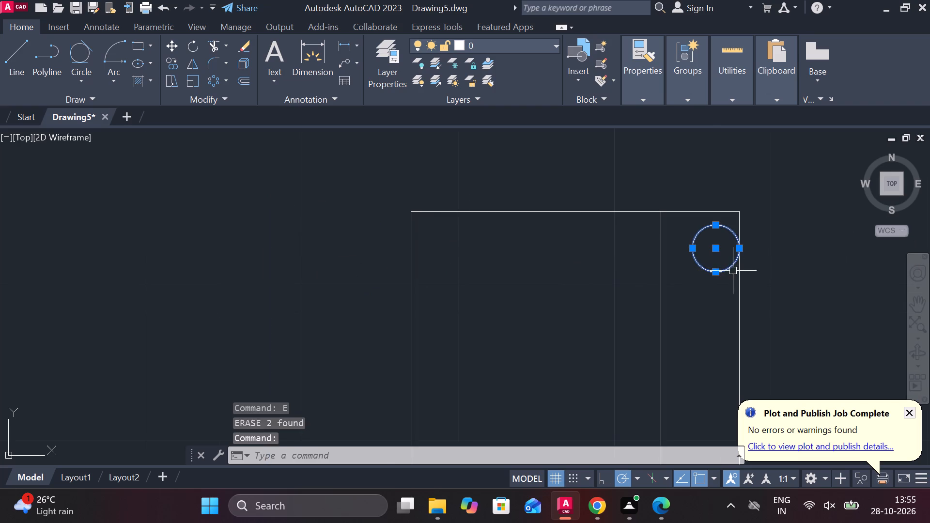
click(737, 272)
text(E)
key(space)
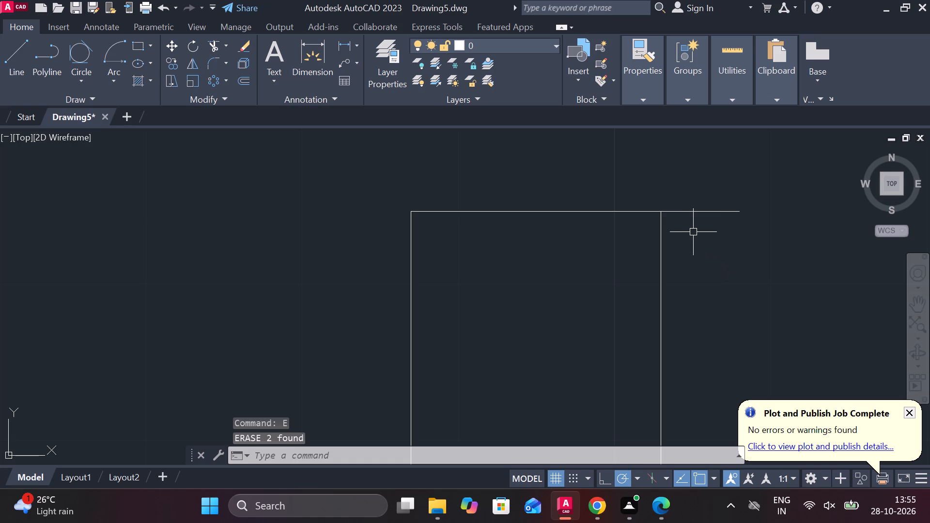
click(694, 214)
text(E)
key(space)
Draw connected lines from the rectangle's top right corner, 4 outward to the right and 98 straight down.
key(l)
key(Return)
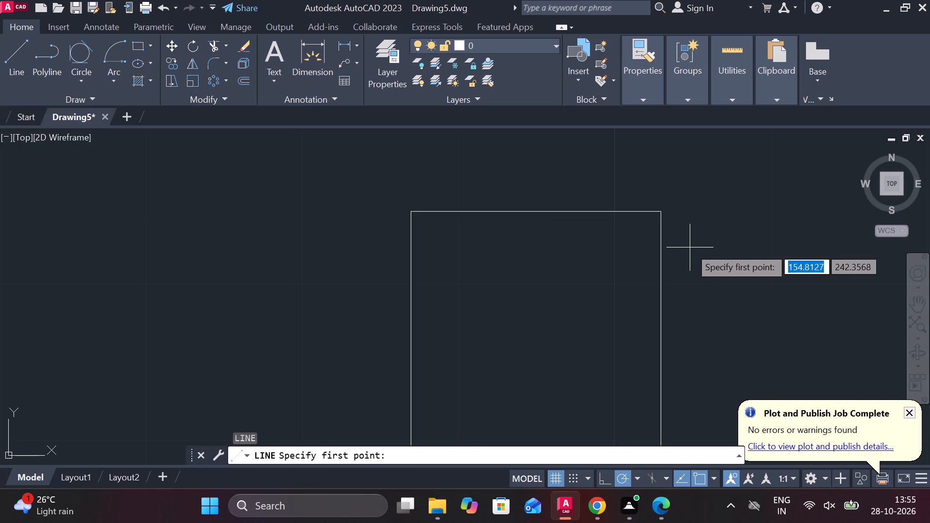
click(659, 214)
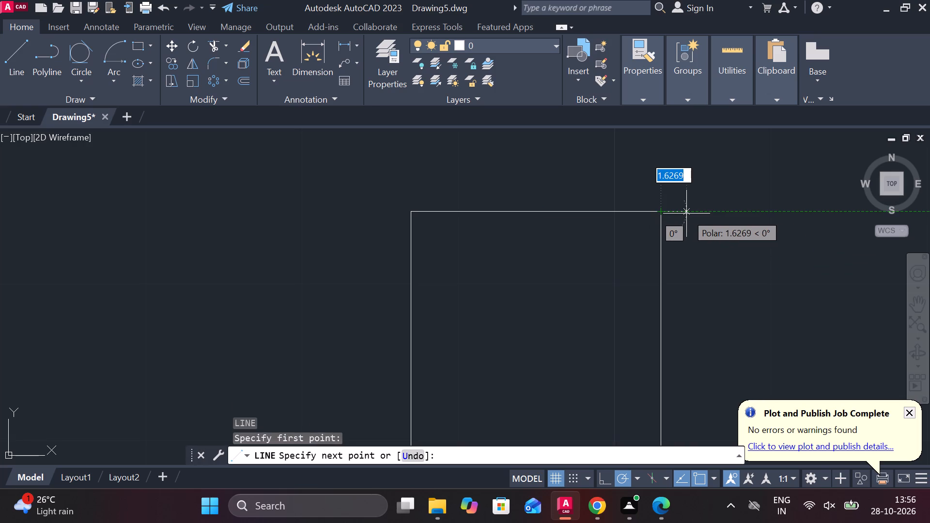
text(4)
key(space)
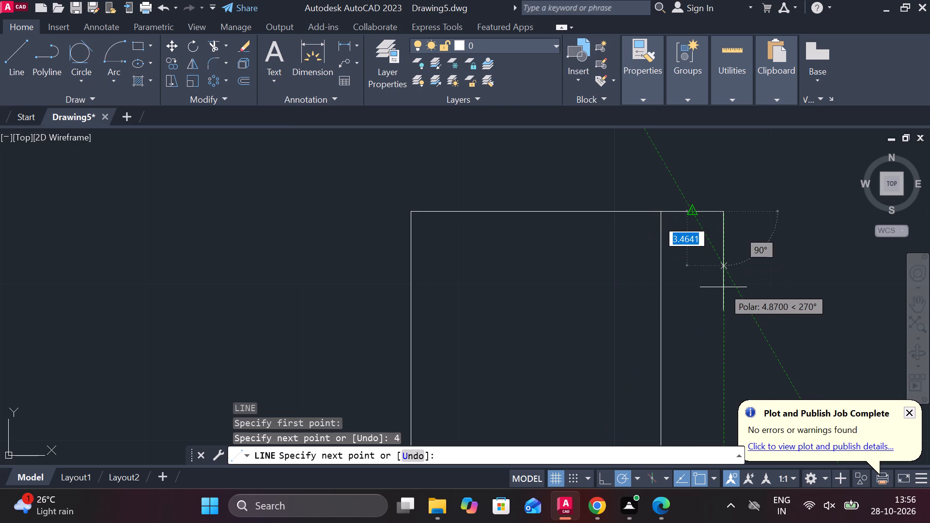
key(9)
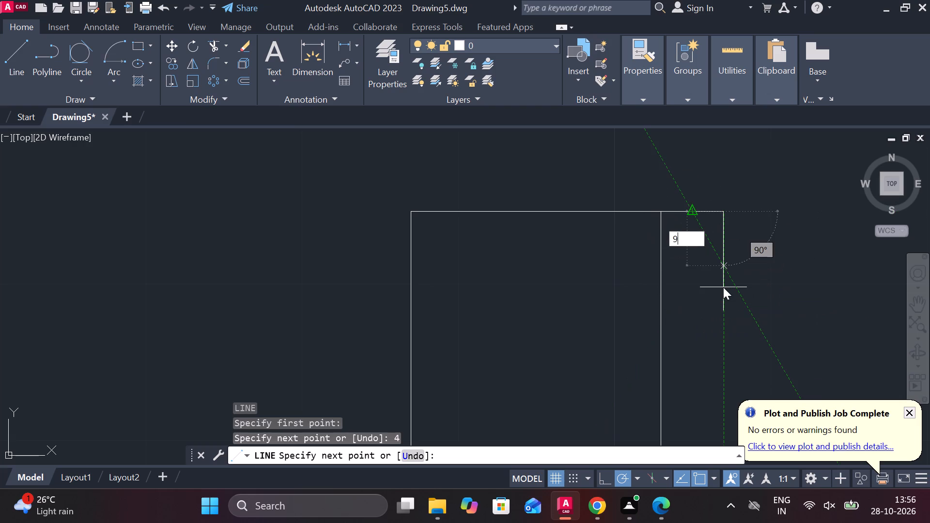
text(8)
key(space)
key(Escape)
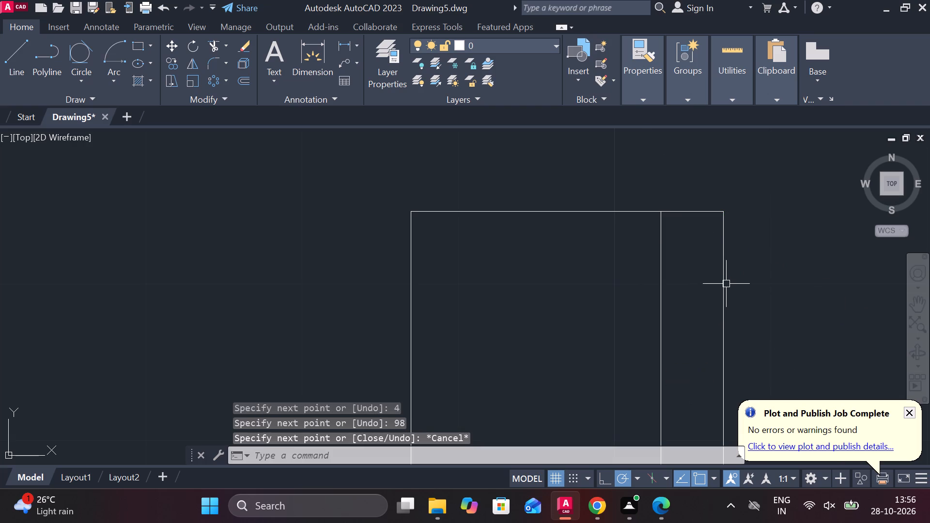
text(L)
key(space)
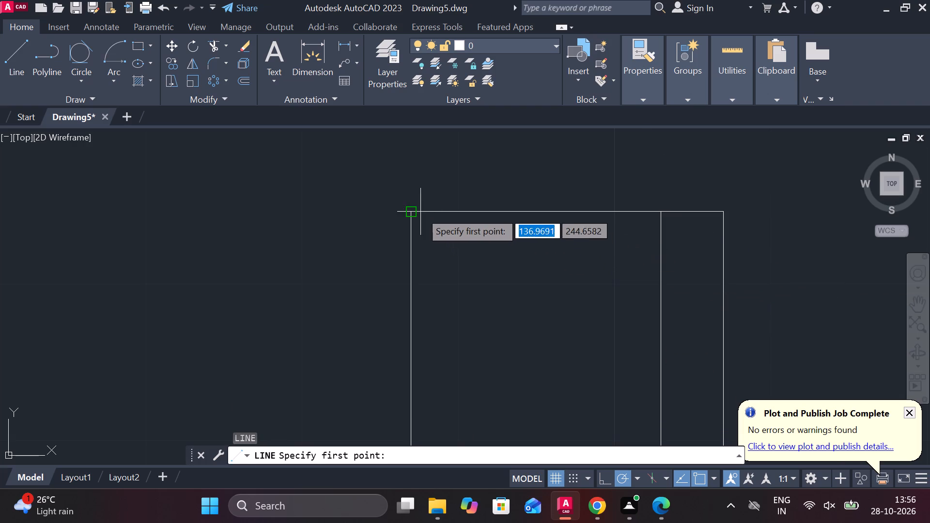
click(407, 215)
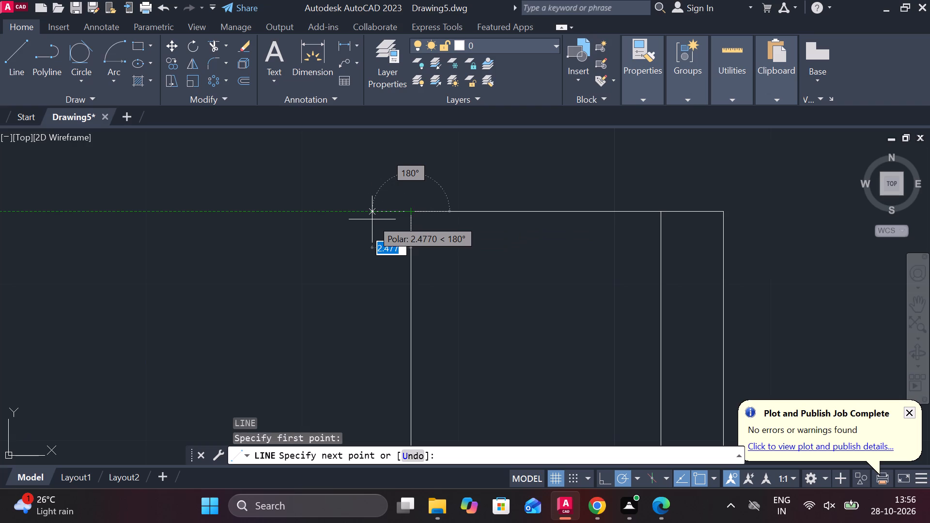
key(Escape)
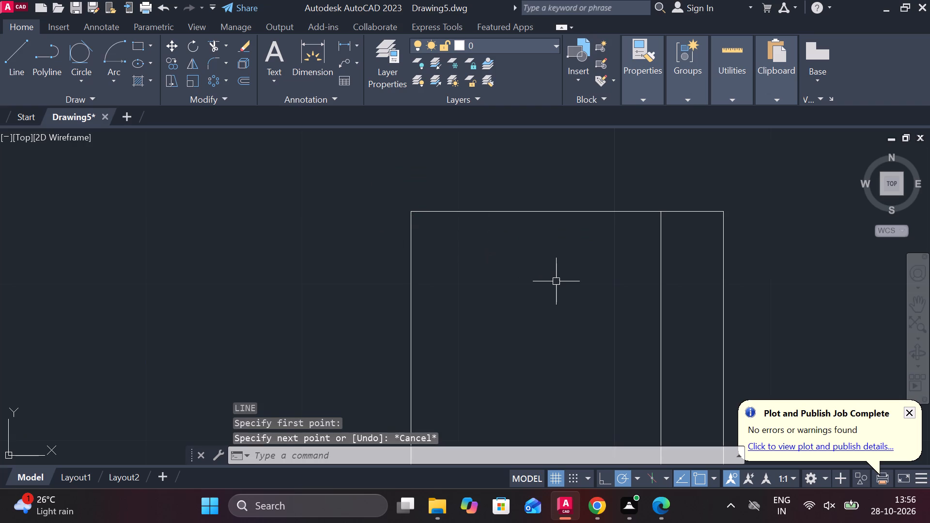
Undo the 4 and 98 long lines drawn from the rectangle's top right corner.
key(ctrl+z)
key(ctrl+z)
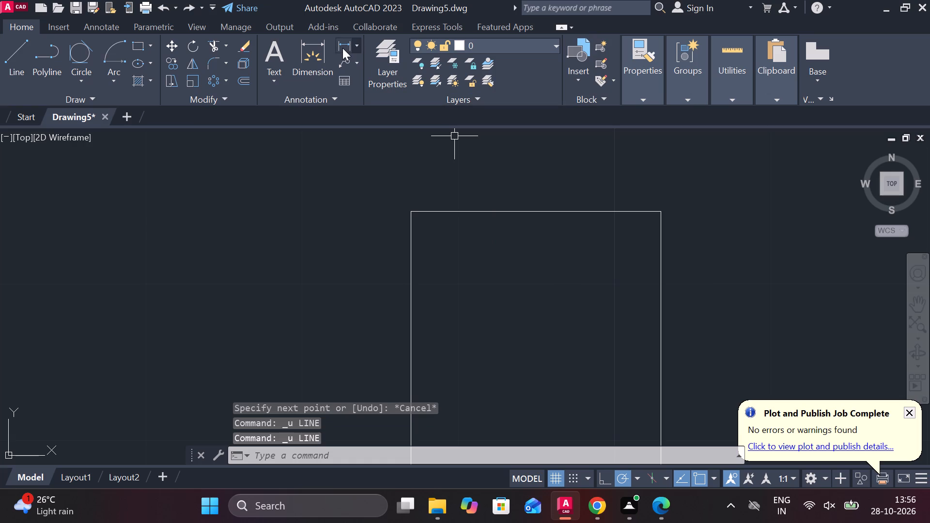
Draw connected lines from the rectangle's top right corner, 3 outward to the right and 98 straight down.
click(25, 49)
middle_drag(443, 337, 404, 337)
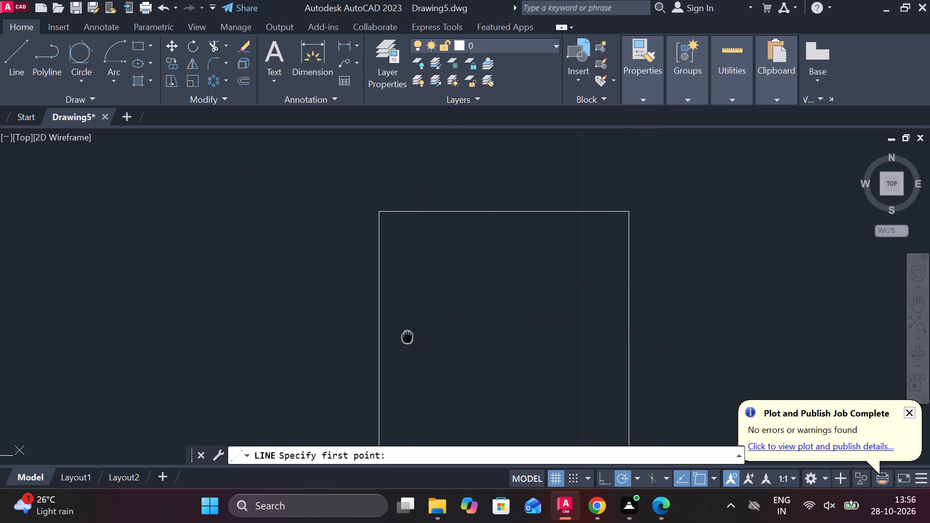
middle_drag(404, 337, 401, 336)
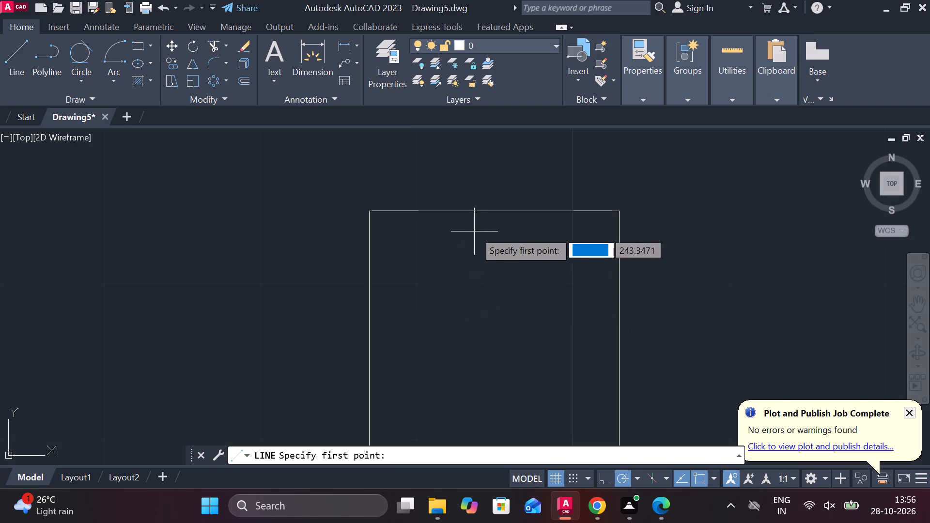
click(617, 215)
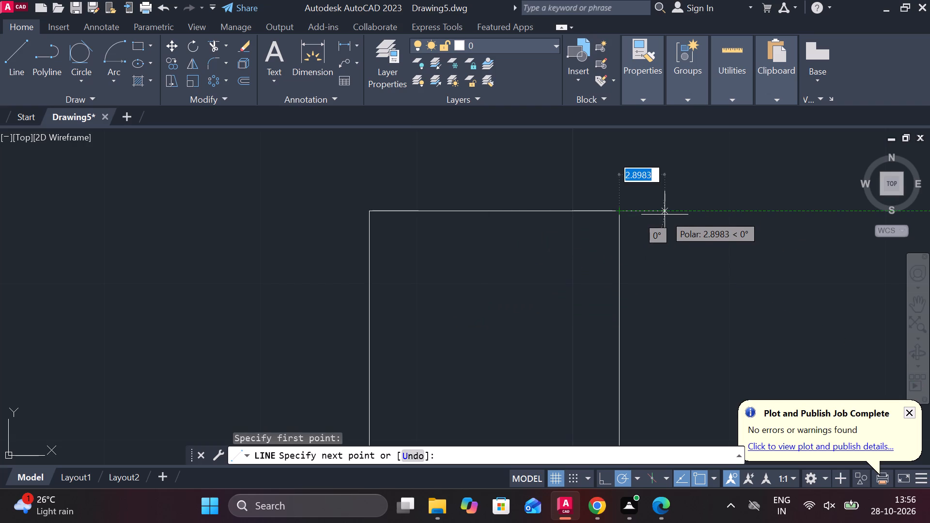
text(3)
key(space)
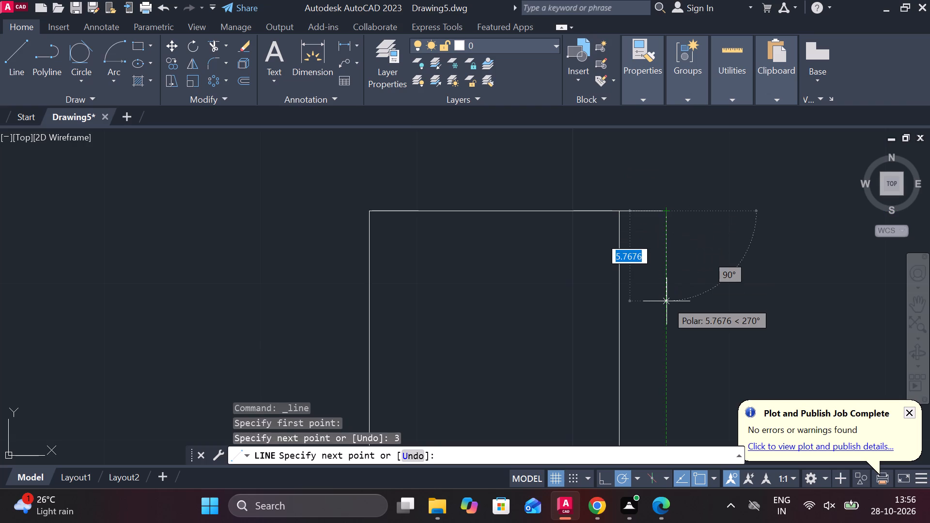
text(98)
key(space)
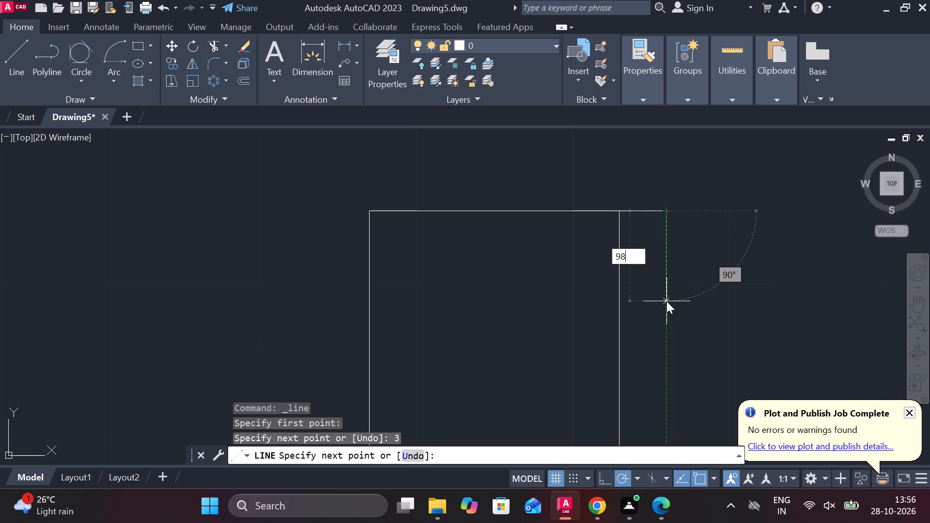
key(Escape)
Draw connected lines from the rectangle's top left corner, 3 outward to the left and 98 straight down.
key(space)
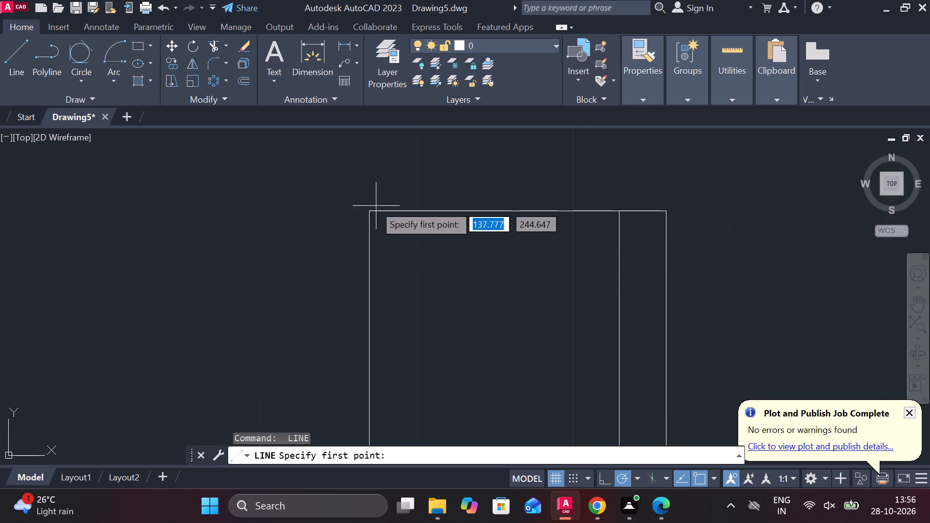
click(364, 210)
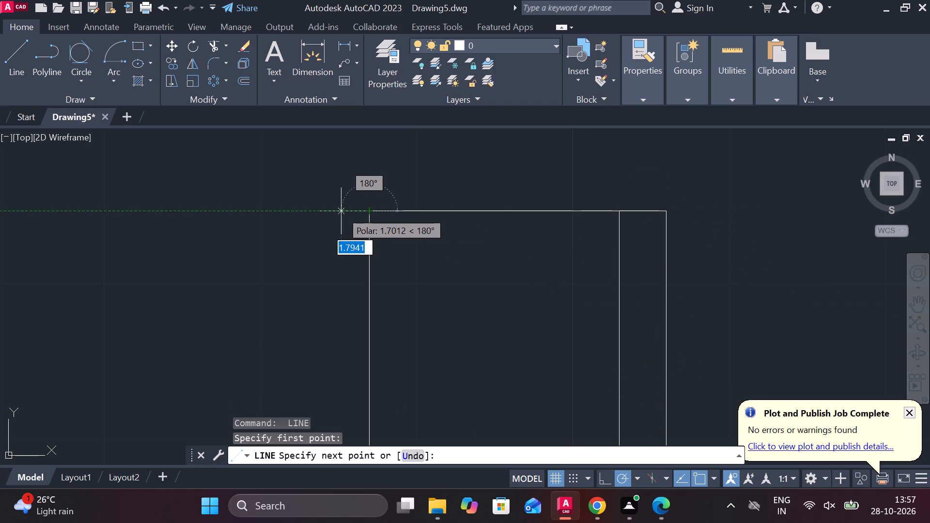
text(3)
key(space)
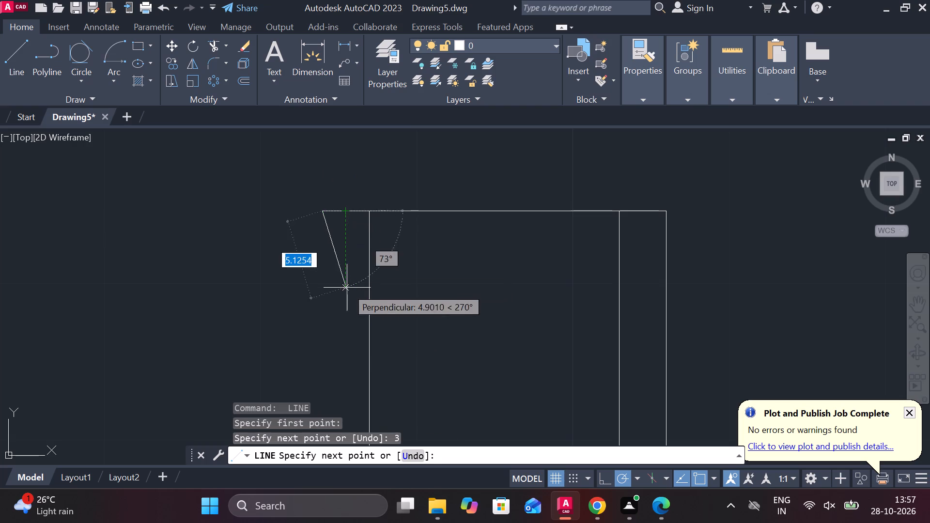
text(98)
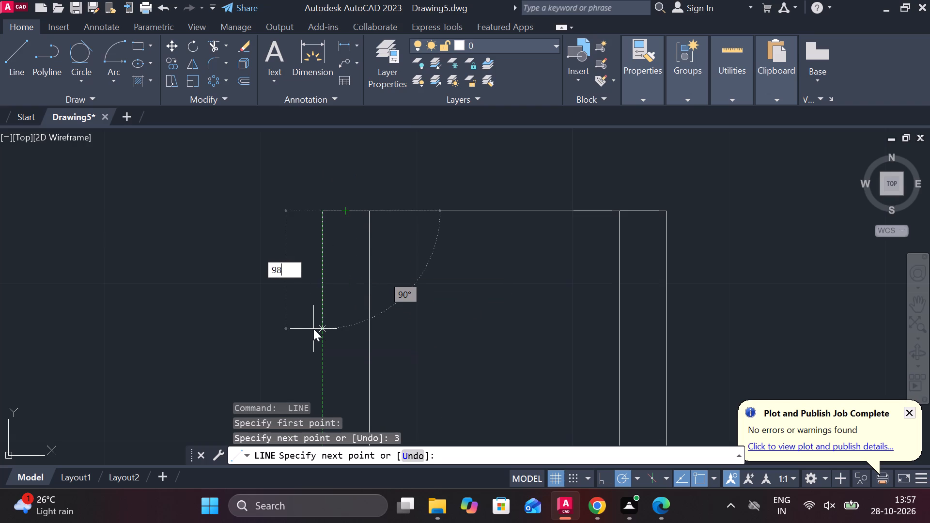
key(Return)
key(Escape)
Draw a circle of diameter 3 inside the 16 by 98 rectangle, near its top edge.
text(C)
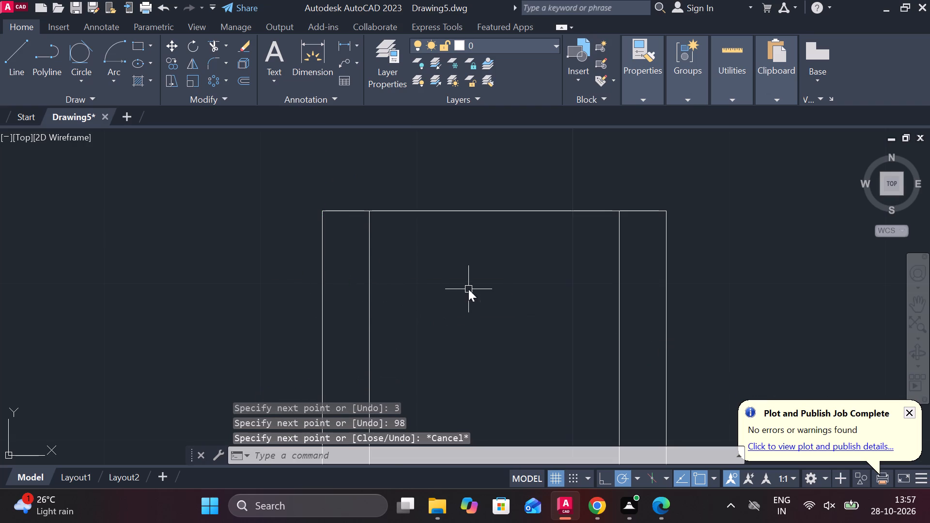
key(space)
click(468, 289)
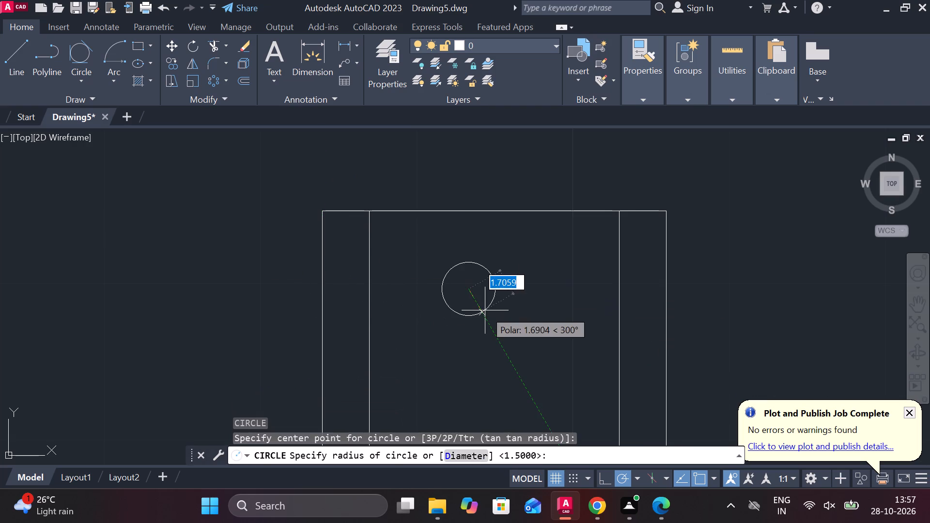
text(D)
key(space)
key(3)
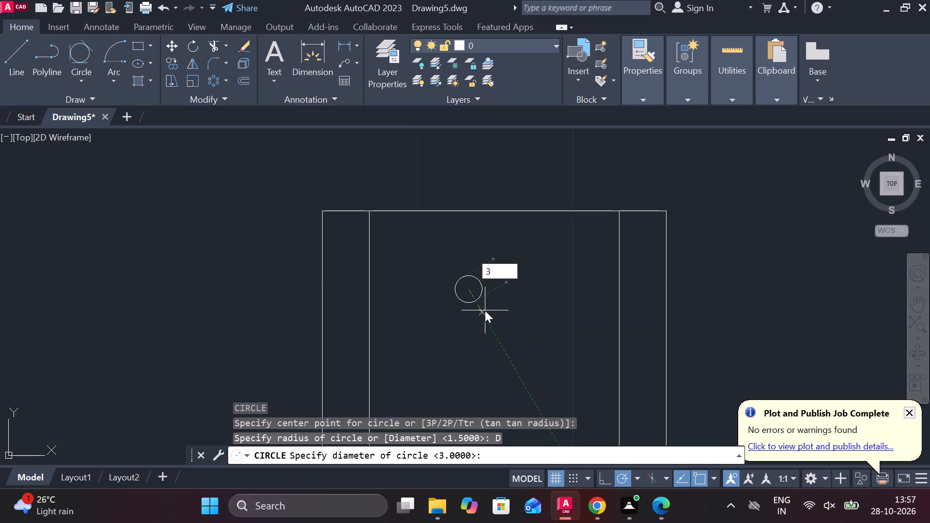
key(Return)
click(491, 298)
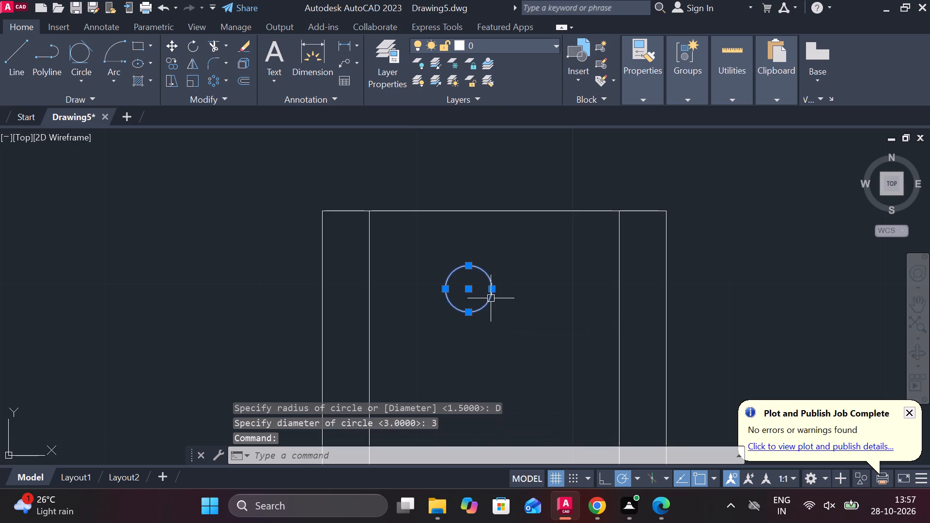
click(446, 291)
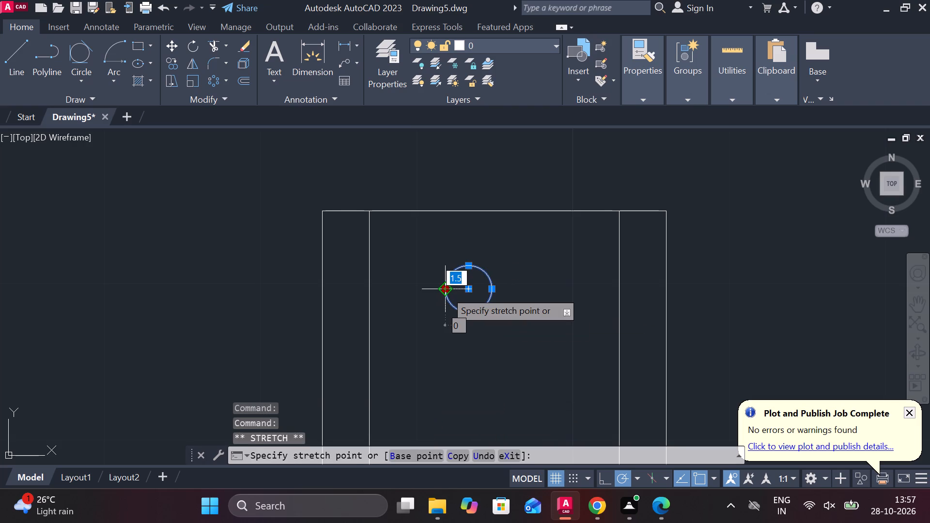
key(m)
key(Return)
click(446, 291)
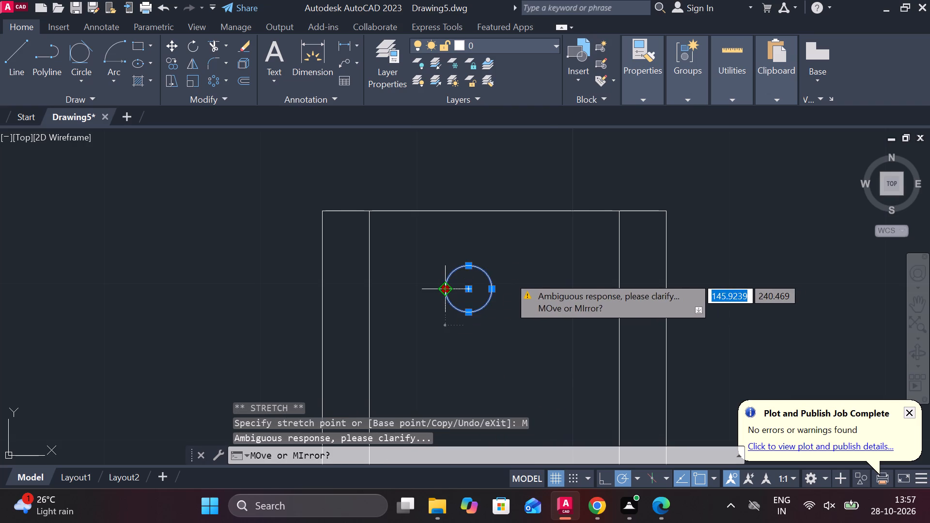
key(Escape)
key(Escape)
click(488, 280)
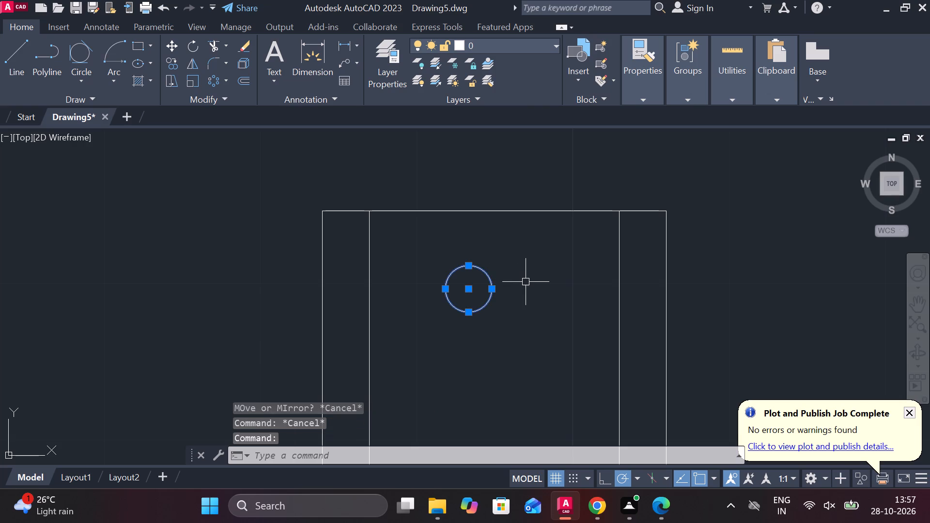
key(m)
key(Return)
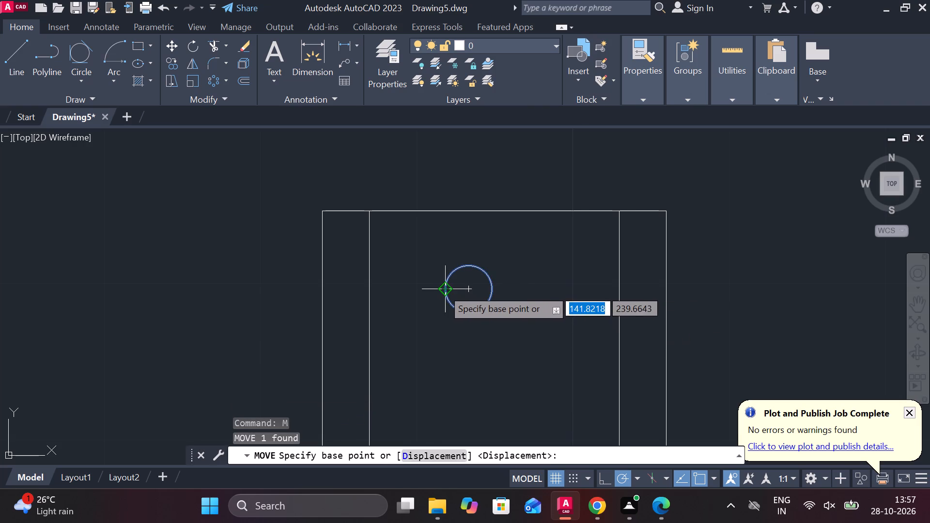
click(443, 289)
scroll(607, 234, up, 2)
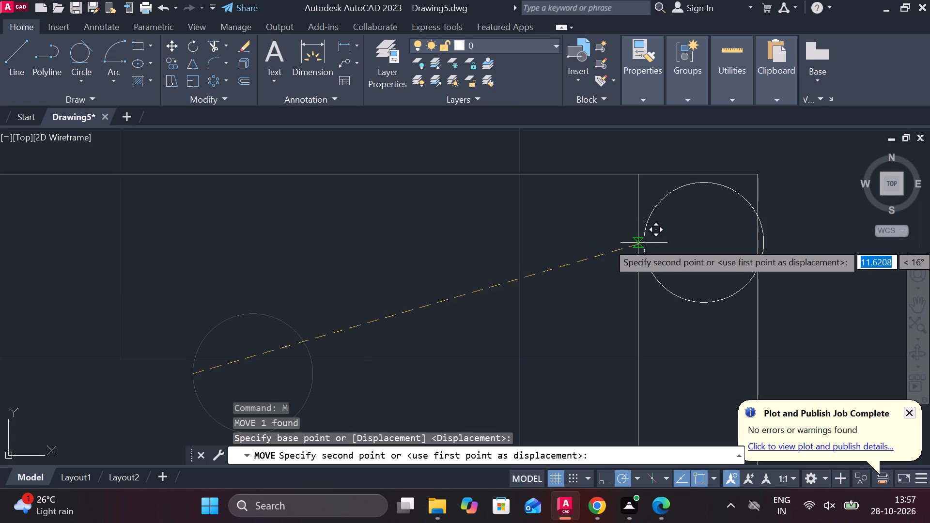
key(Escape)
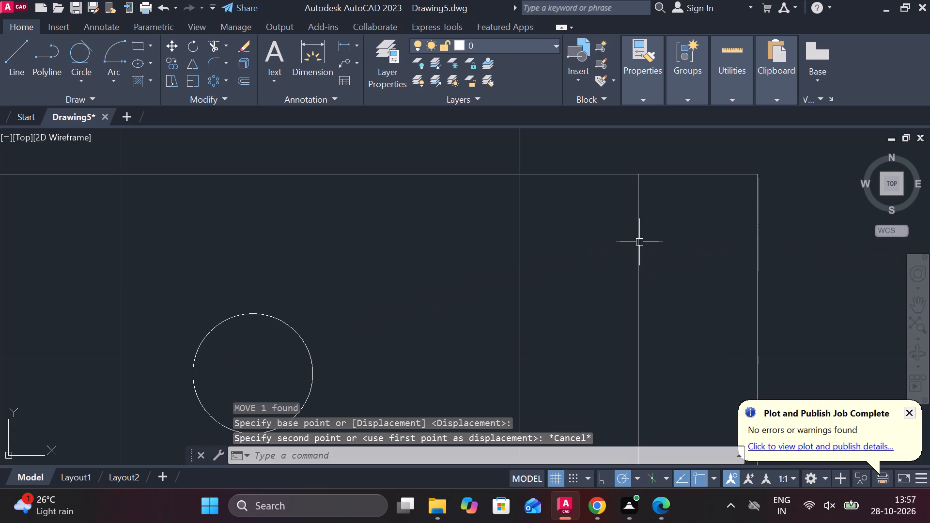
Draw a three-tangent circle in the top of the right-hand strip, touching its top edge and both vertical sides.
click(70, 50)
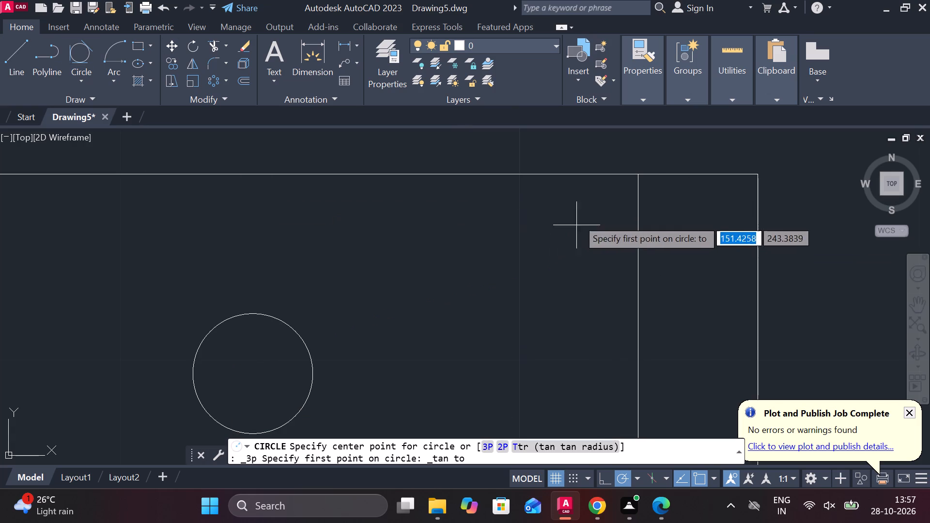
click(683, 177)
click(631, 227)
click(766, 245)
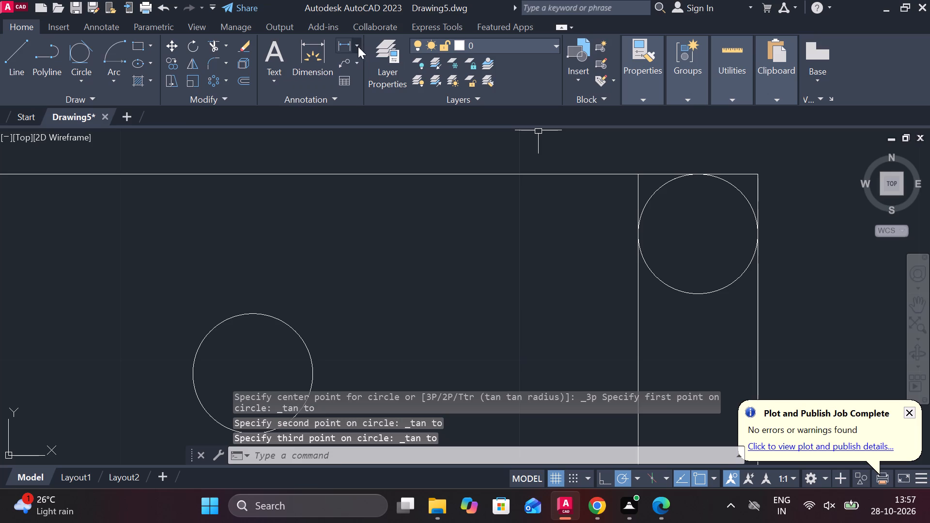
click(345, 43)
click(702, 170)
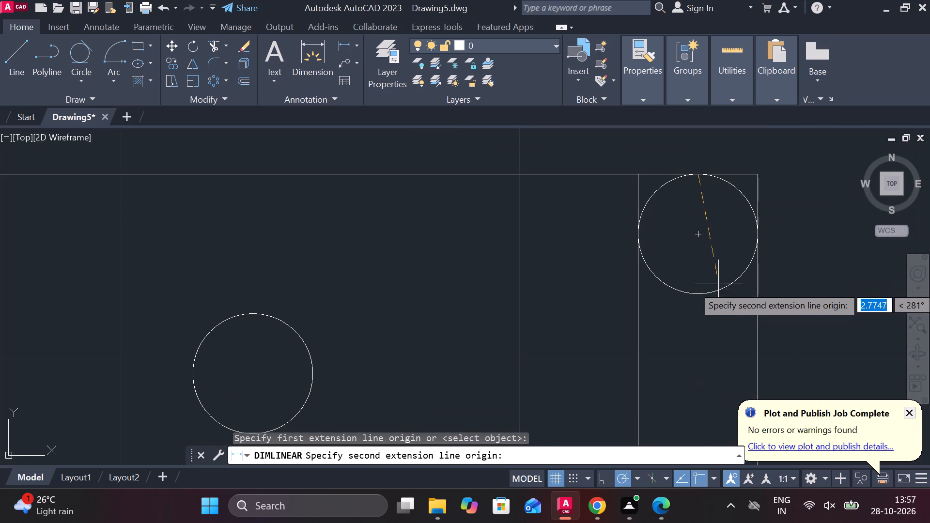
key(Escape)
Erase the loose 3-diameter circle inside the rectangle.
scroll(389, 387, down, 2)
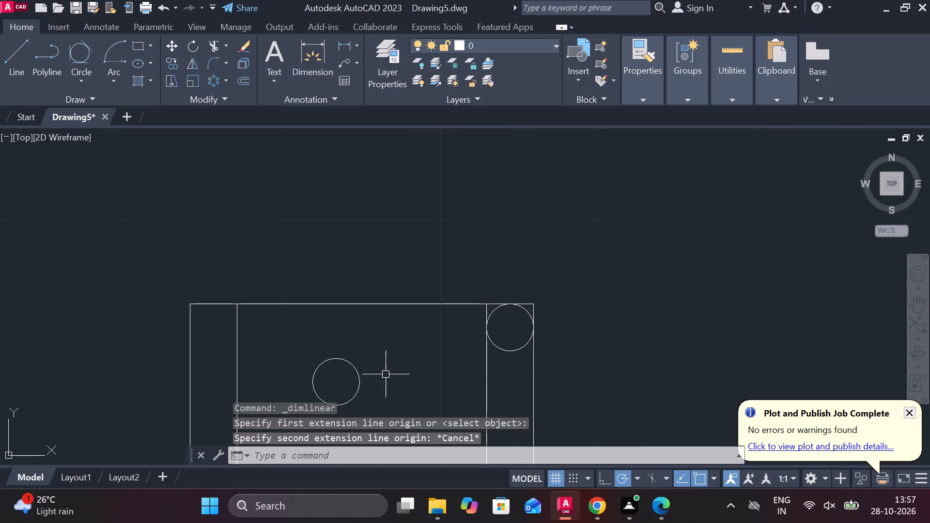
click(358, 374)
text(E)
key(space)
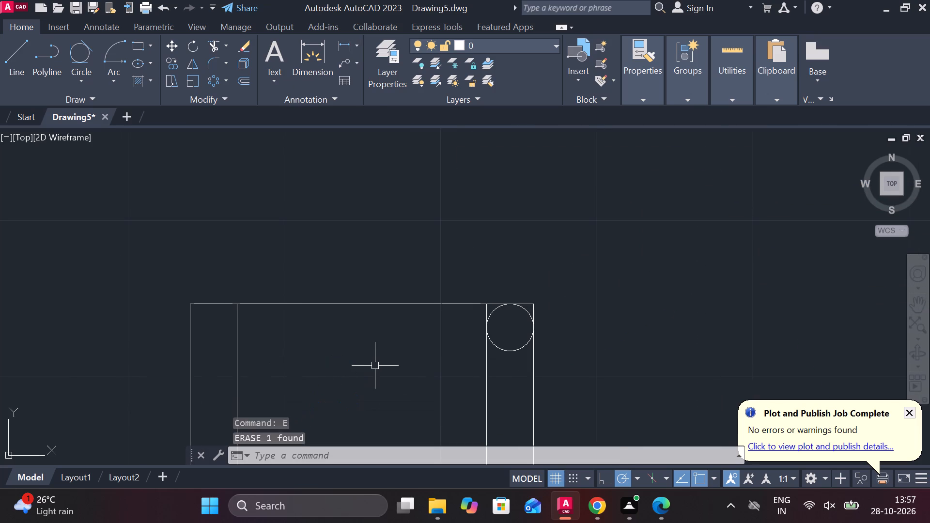
Copy the right-hand strip's circle from its left quadrant straight down at distances 7, 14 and 21.
middle_drag(352, 361, 298, 317)
scroll(445, 300, up, 2)
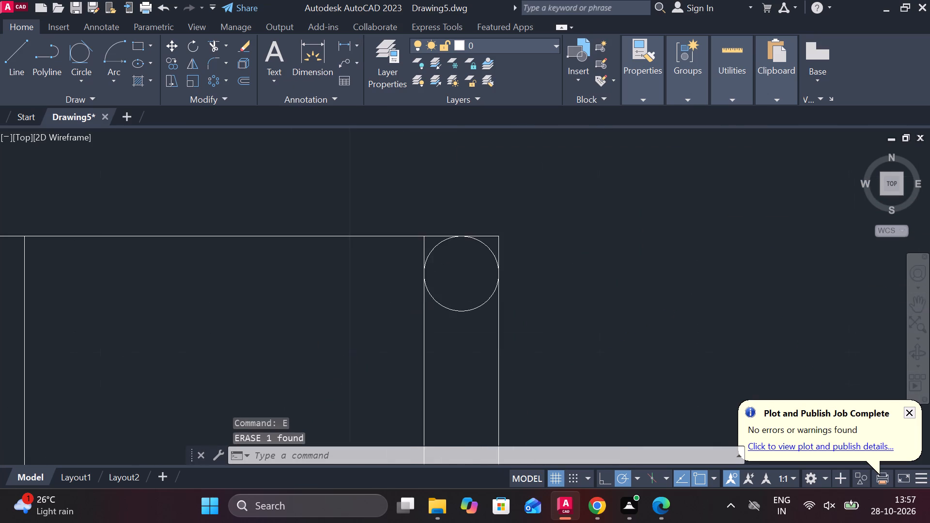
scroll(444, 305, down, 2)
middle_drag(550, 324, 518, 205)
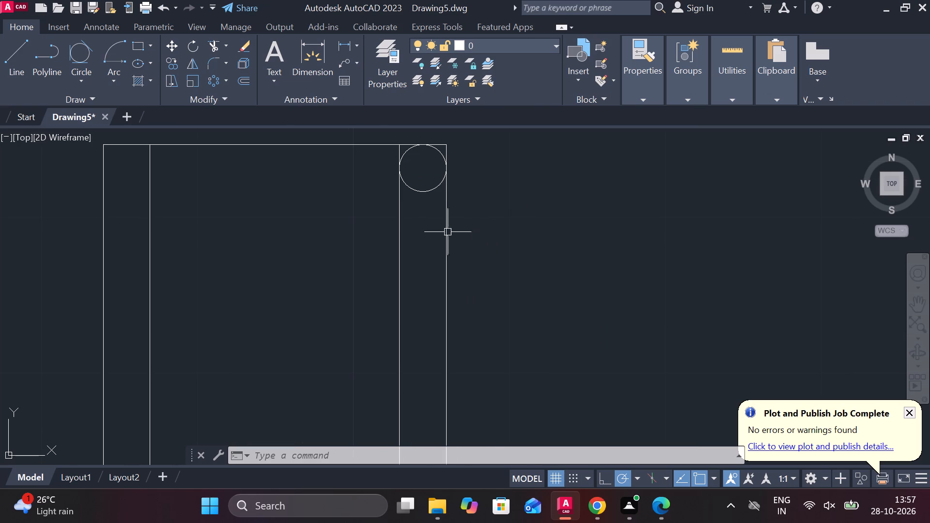
click(428, 194)
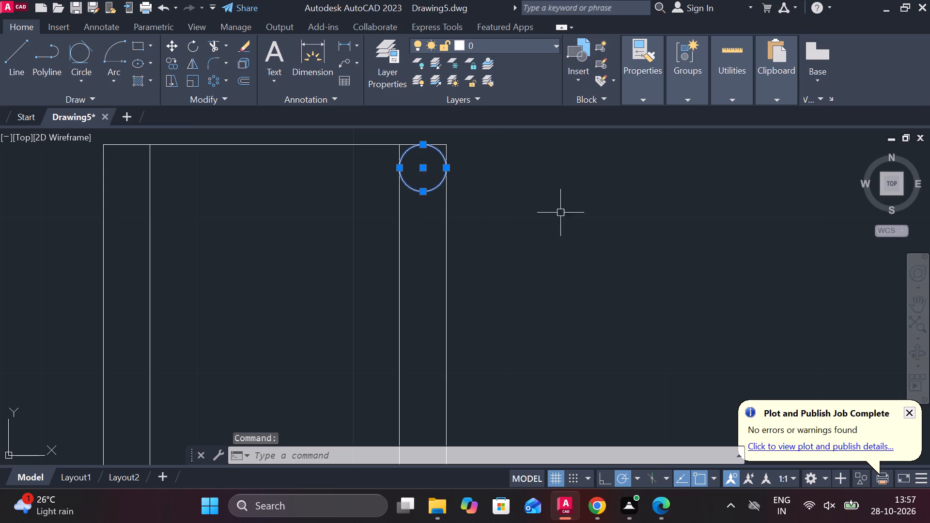
text(CO)
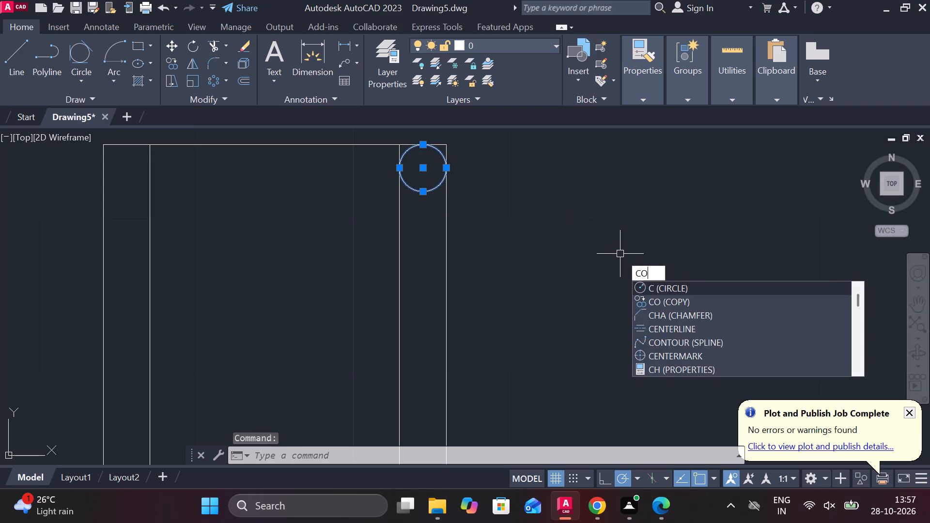
key(Return)
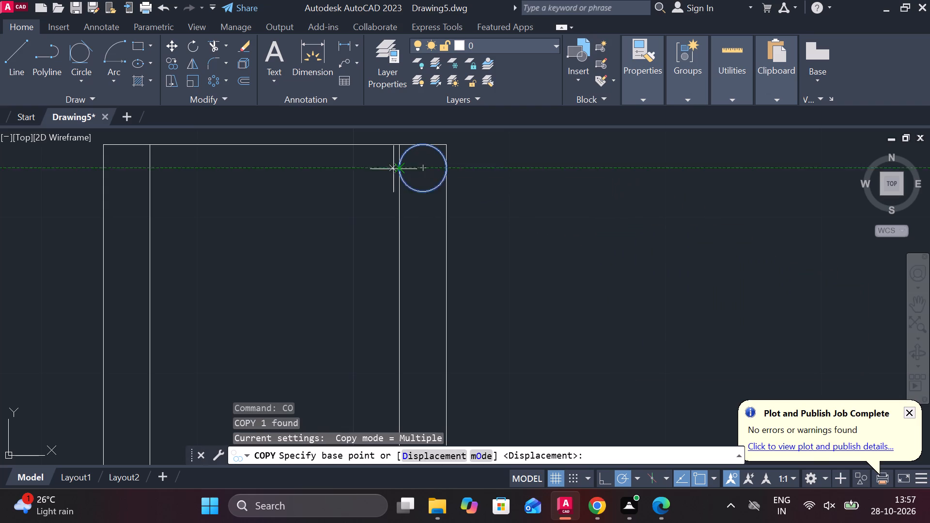
click(397, 168)
scroll(398, 176, down, 3)
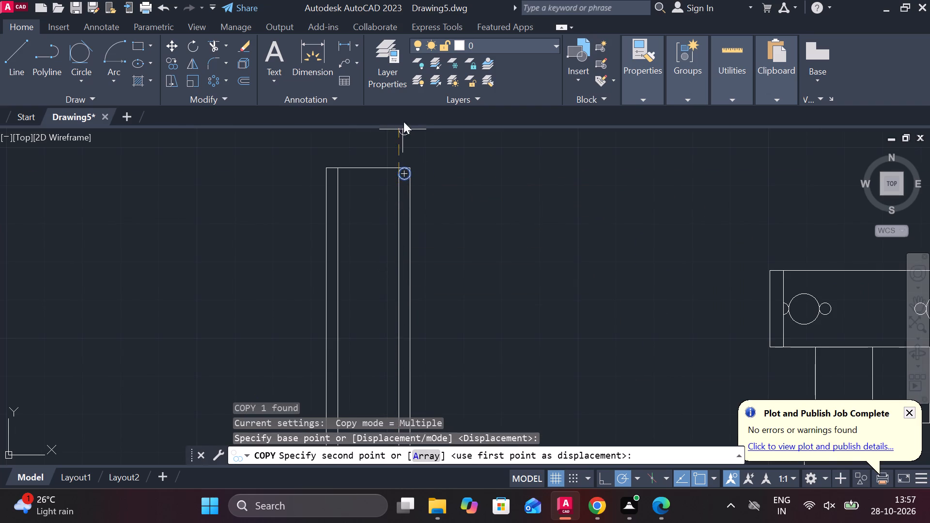
scroll(418, 260, down, 3)
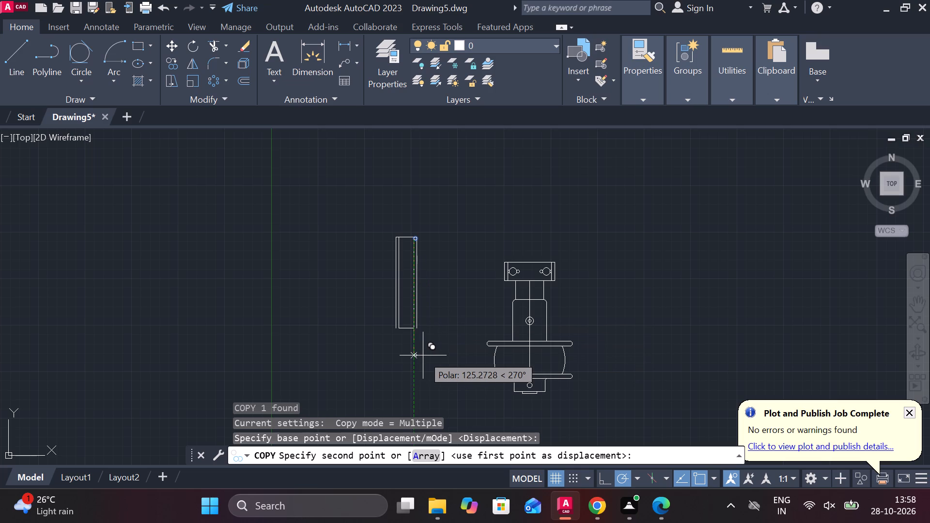
text(7)
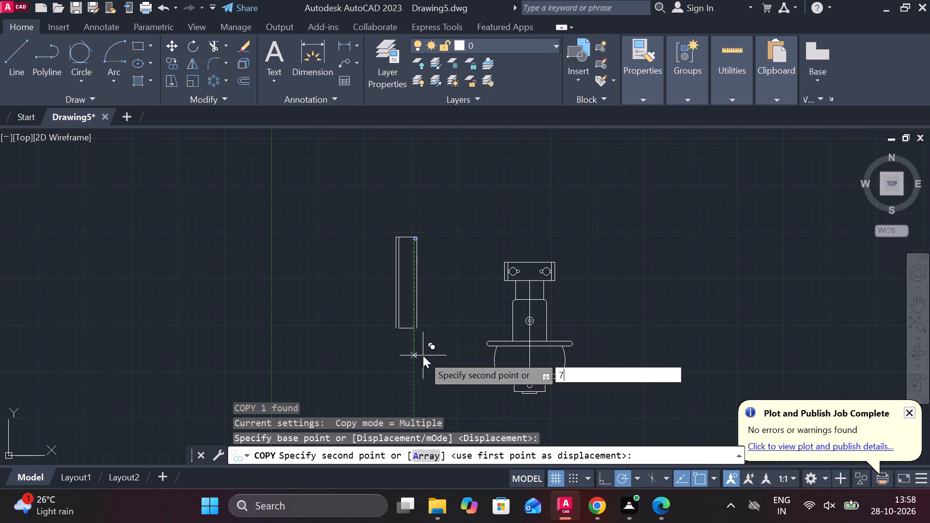
key(space)
text(14 21)
key(space)
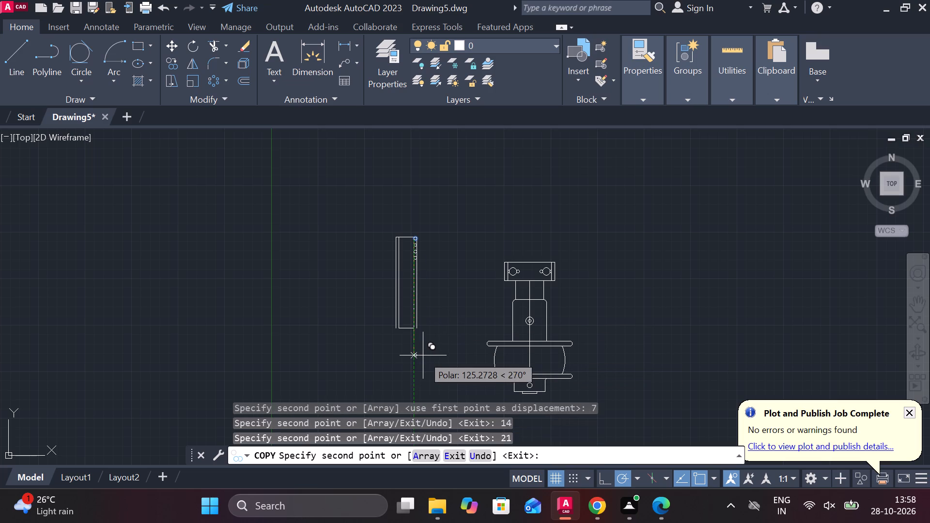
Continue copying the circle straight down the strip at distances 28, 35, 42, 49, 56, 63 and 70.
text(28 3)
text(5)
key(space)
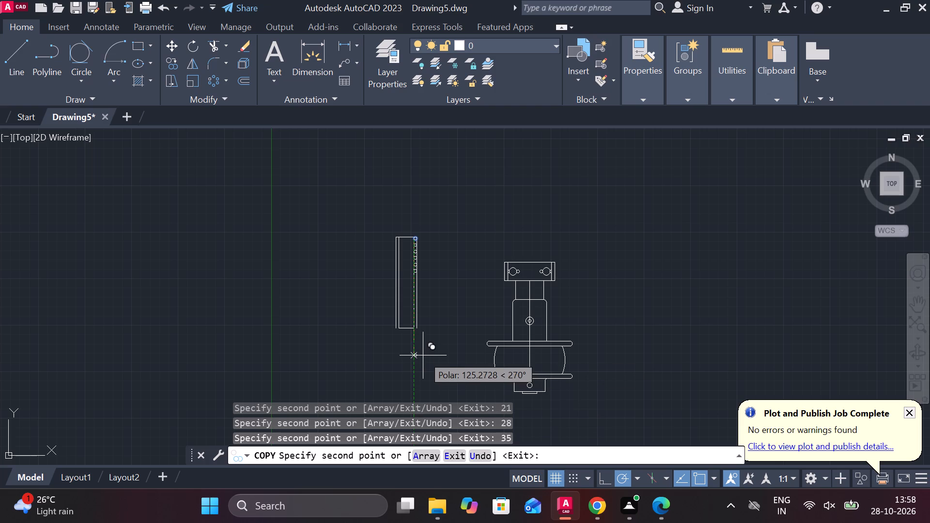
text(42 49)
key(space)
text(56)
key(space)
text(63 70)
key(Return)
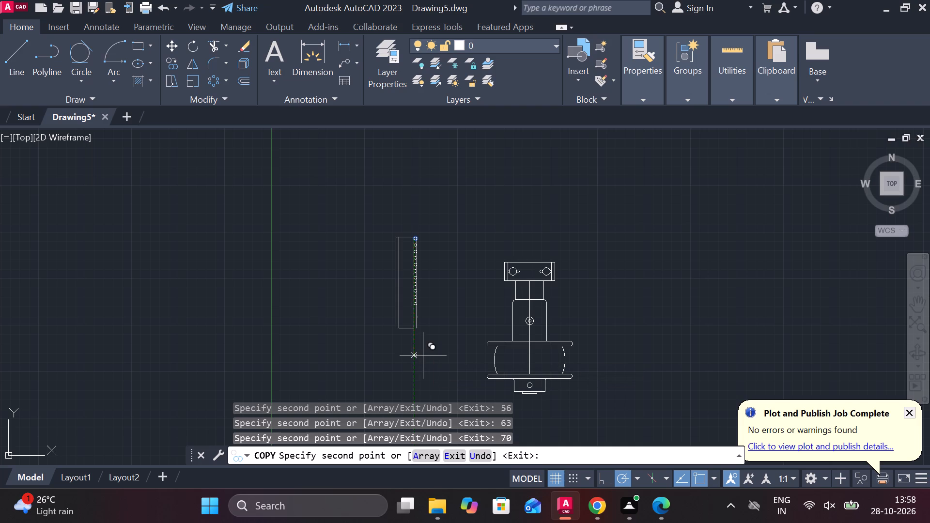
Add further copies of the circle straight down at distances 77, 84, 91 and 98.
text(77)
key(space)
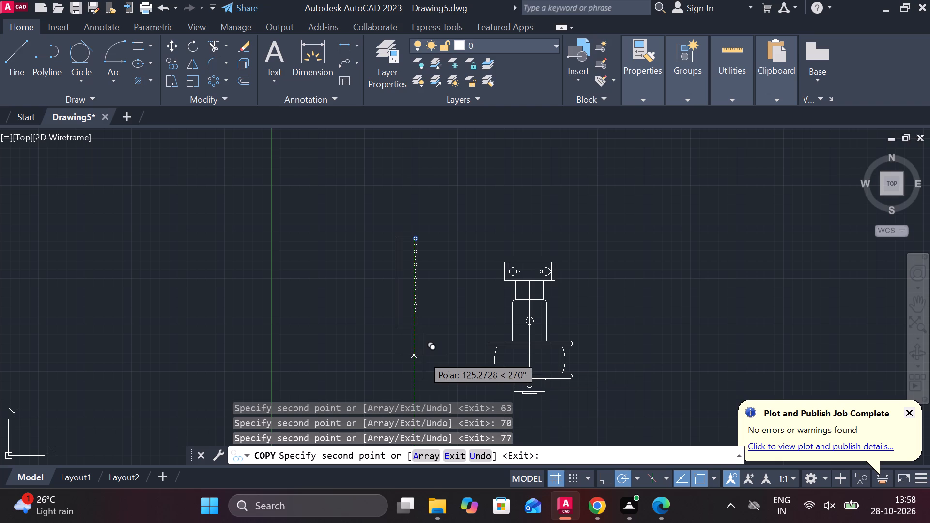
key(8)
text(4)
key(space)
key(9)
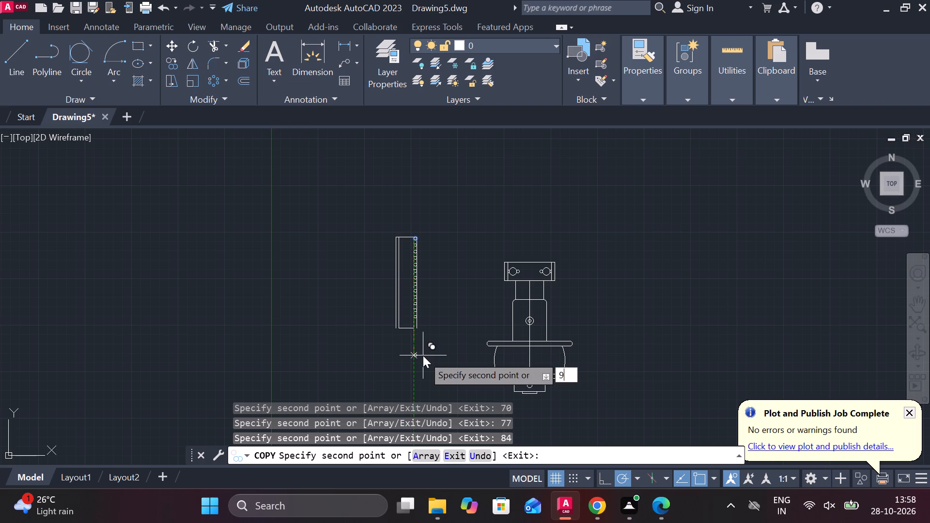
key(1)
key(space)
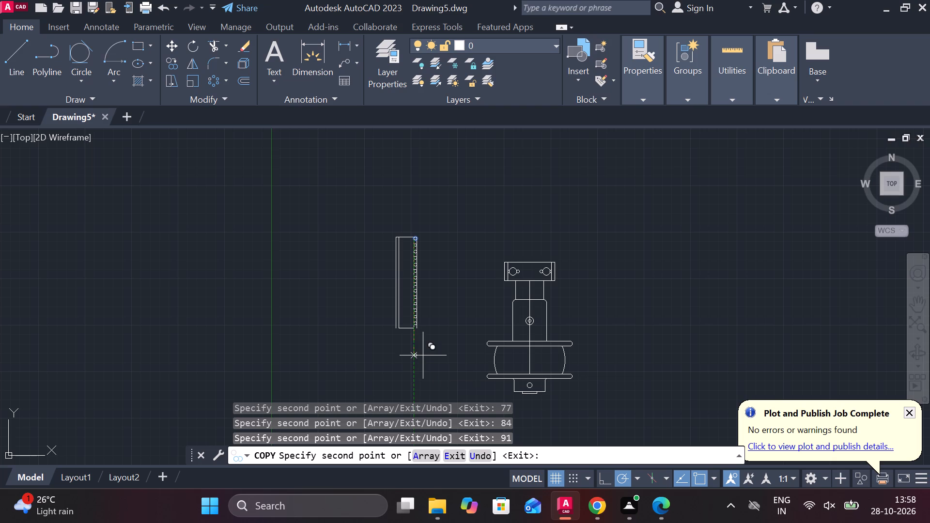
key(9)
key(8)
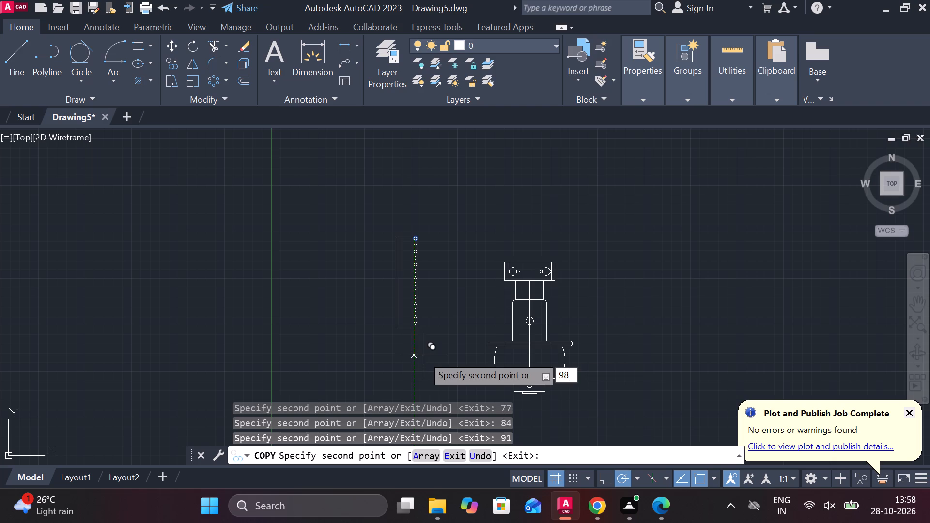
key(Return)
scroll(423, 355, up, 3)
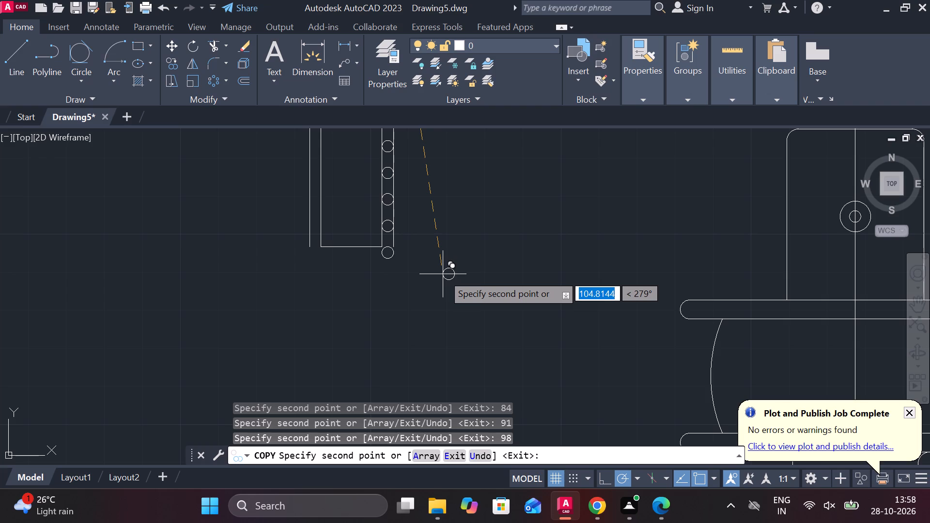
Finish copying and erase the lowest circle, which lies below the bottom edge of the right-hand strip.
key(Escape)
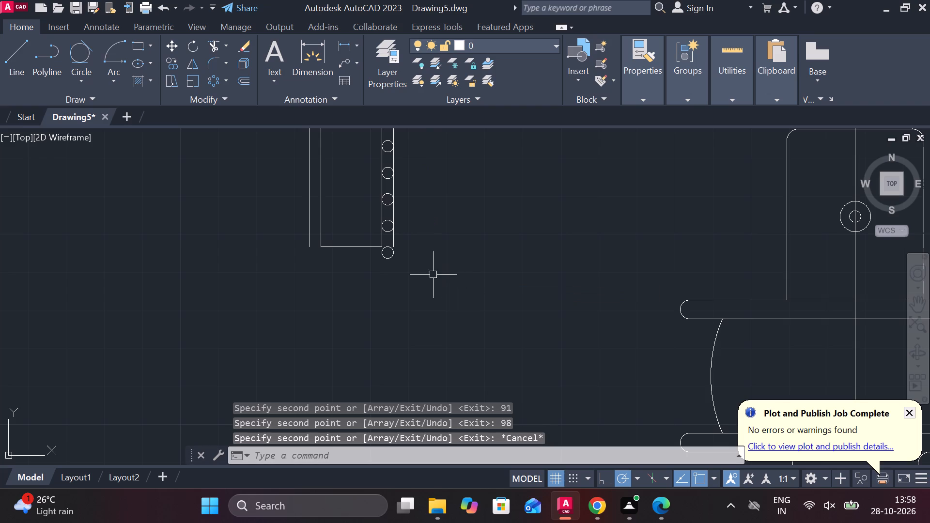
scroll(404, 261, down, 2)
scroll(397, 237, up, 3)
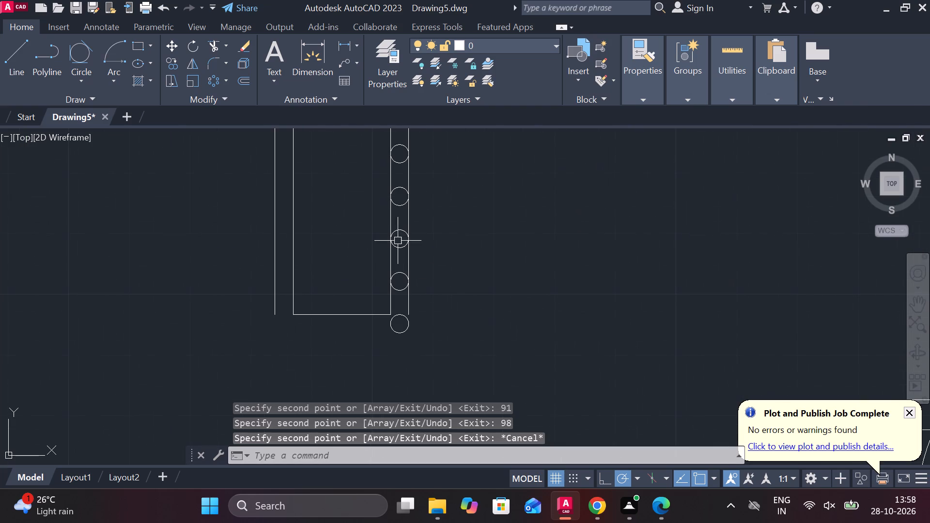
scroll(348, 324, down, 2)
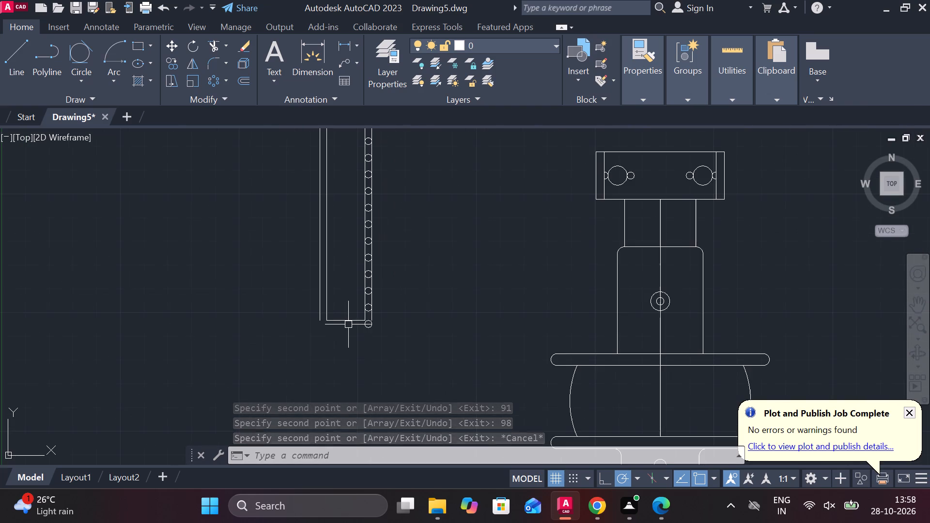
scroll(335, 328, up, 2)
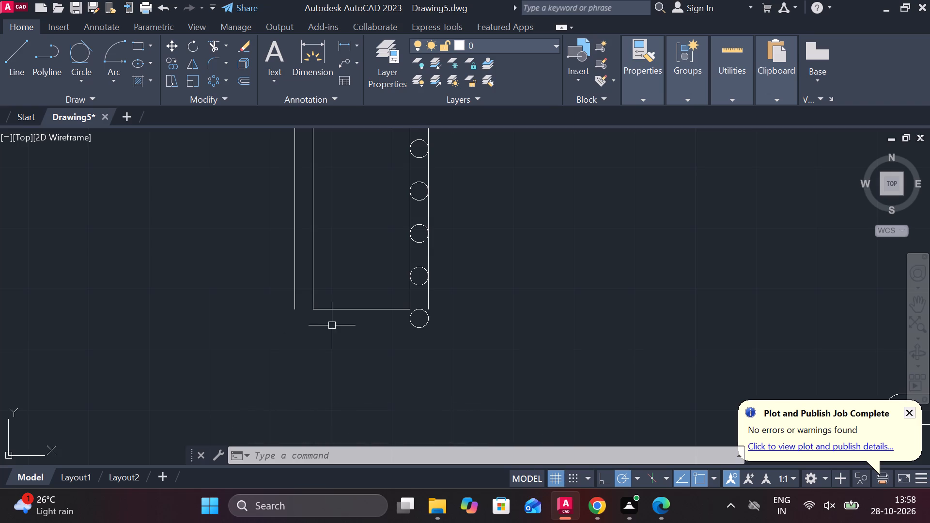
middle_drag(361, 331, 381, 345)
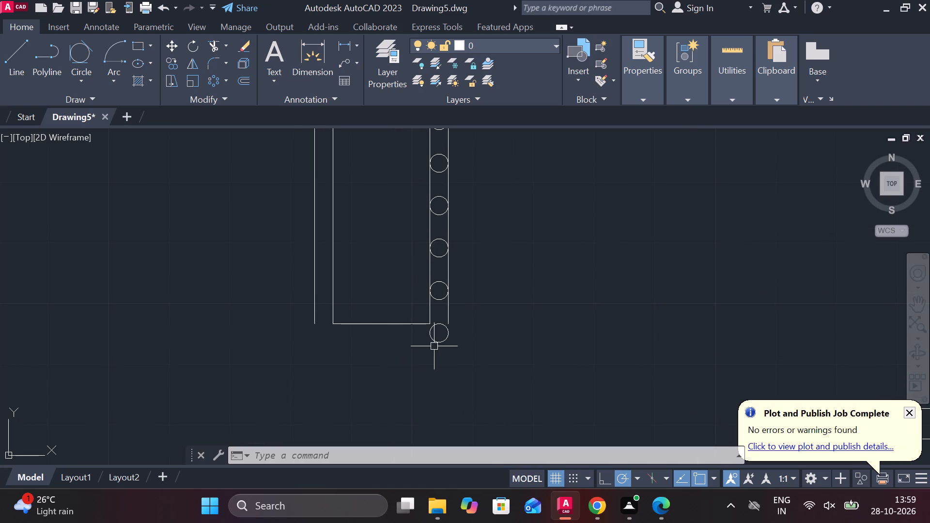
click(435, 344)
text(E)
key(space)
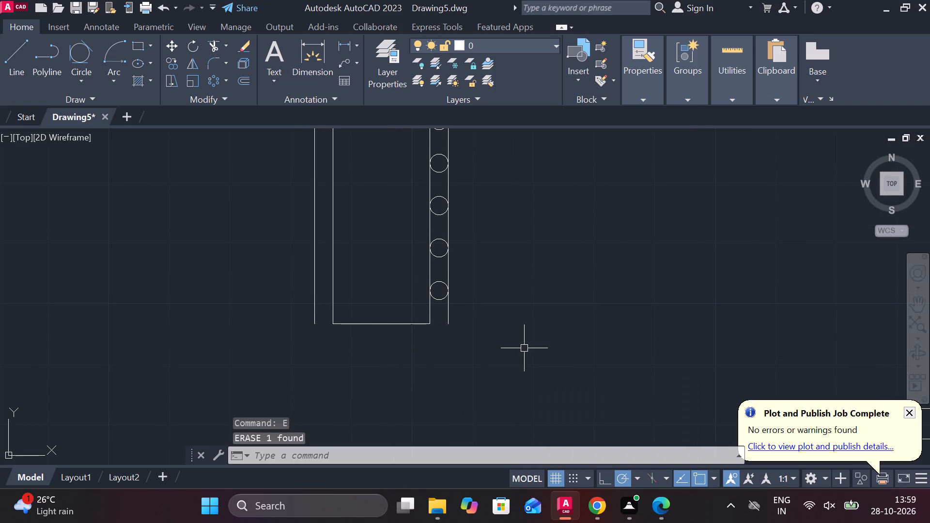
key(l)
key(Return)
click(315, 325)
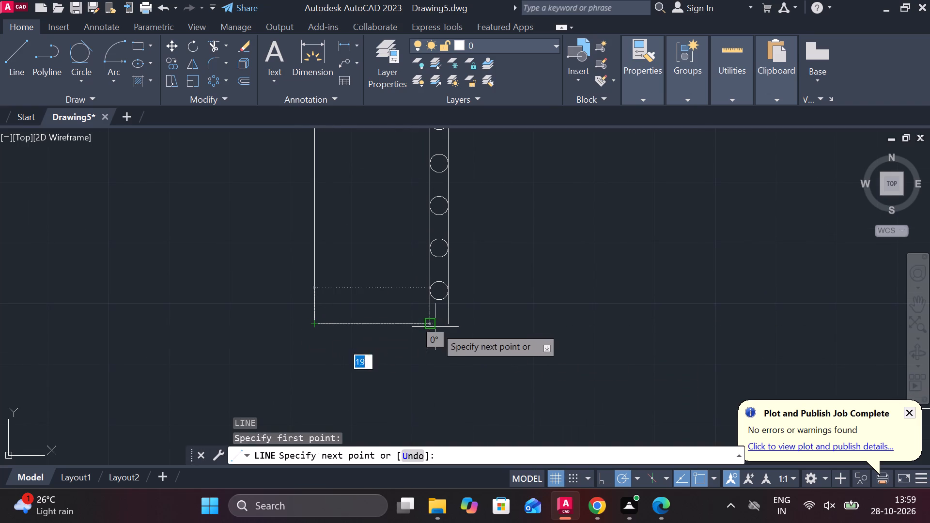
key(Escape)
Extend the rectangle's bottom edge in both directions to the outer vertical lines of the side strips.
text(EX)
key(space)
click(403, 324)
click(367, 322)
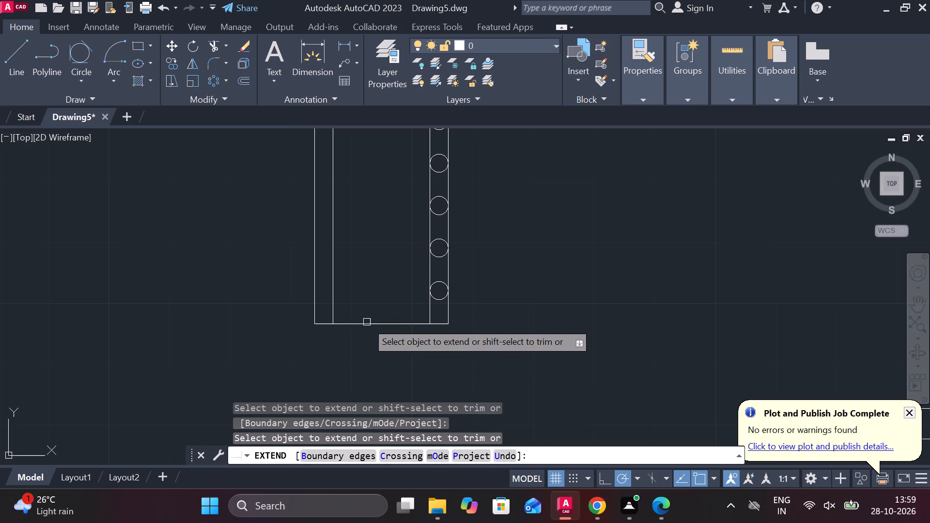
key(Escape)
Erase the outer vertical line of the right-hand strip.
scroll(408, 343, down, 3)
scroll(431, 239, up, 2)
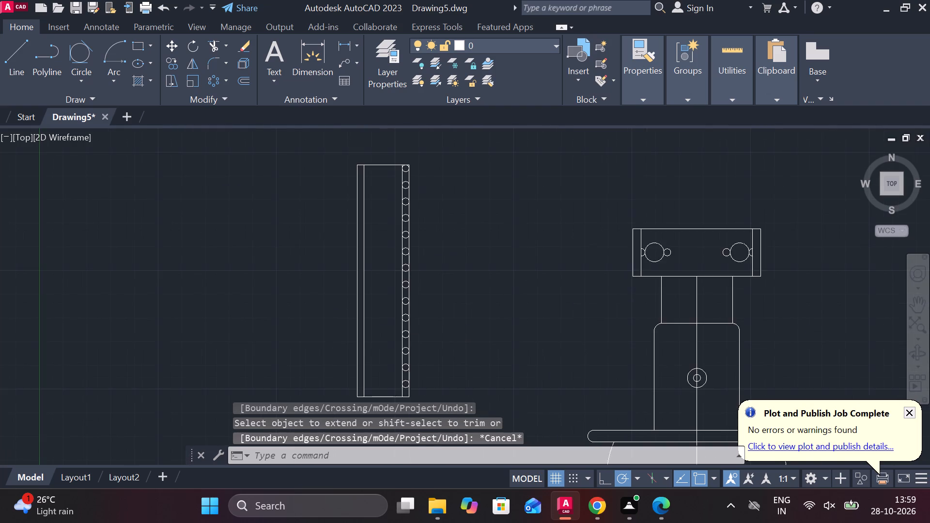
click(395, 217)
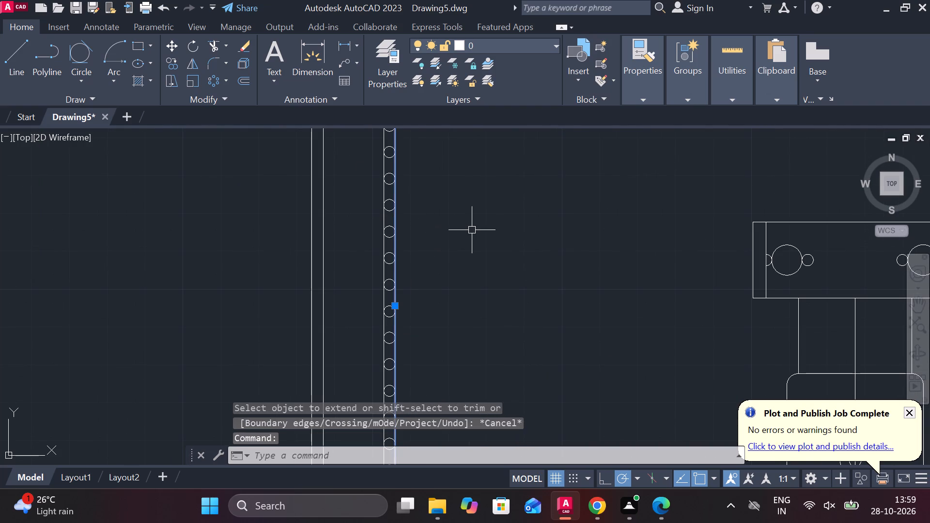
text(E)
key(space)
Trim the end of the top edge that overhangs beyond the uppermost right-hand circle.
scroll(474, 230, down, 2)
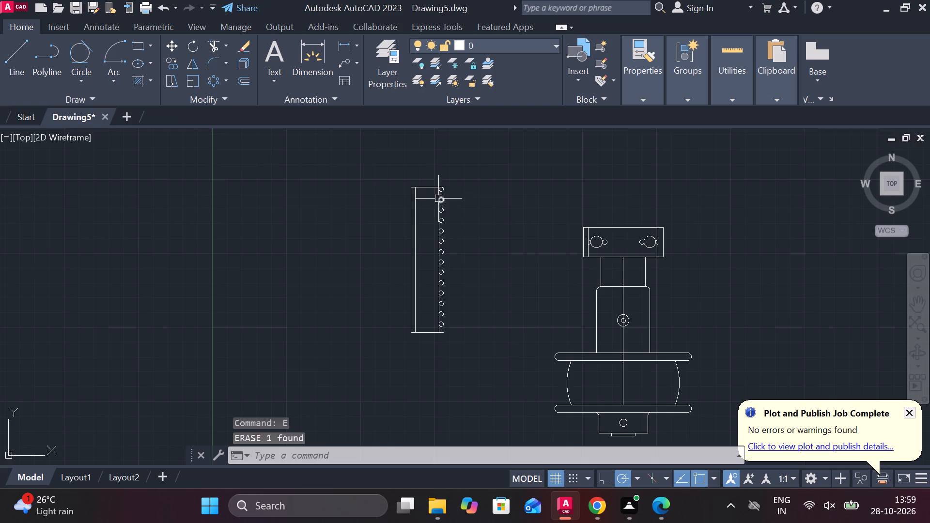
scroll(440, 192, up, 3)
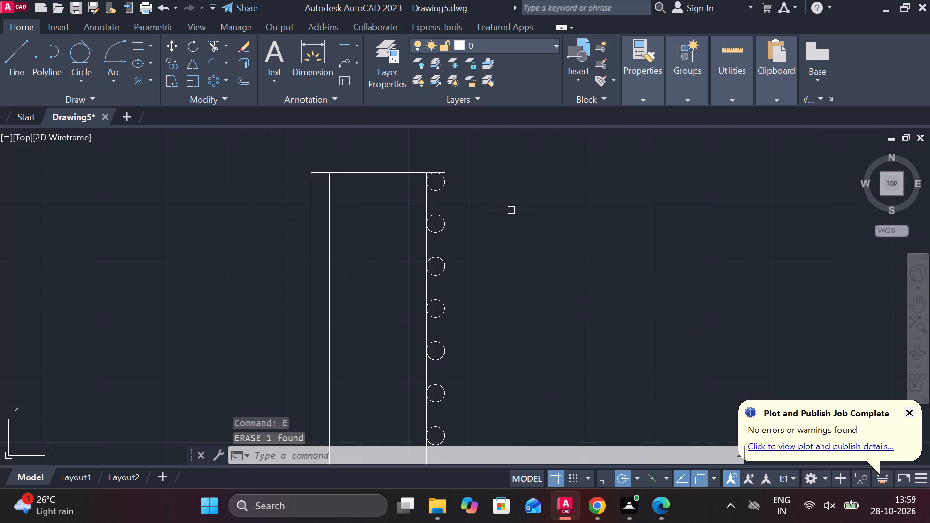
text(TR)
key(space)
click(448, 172)
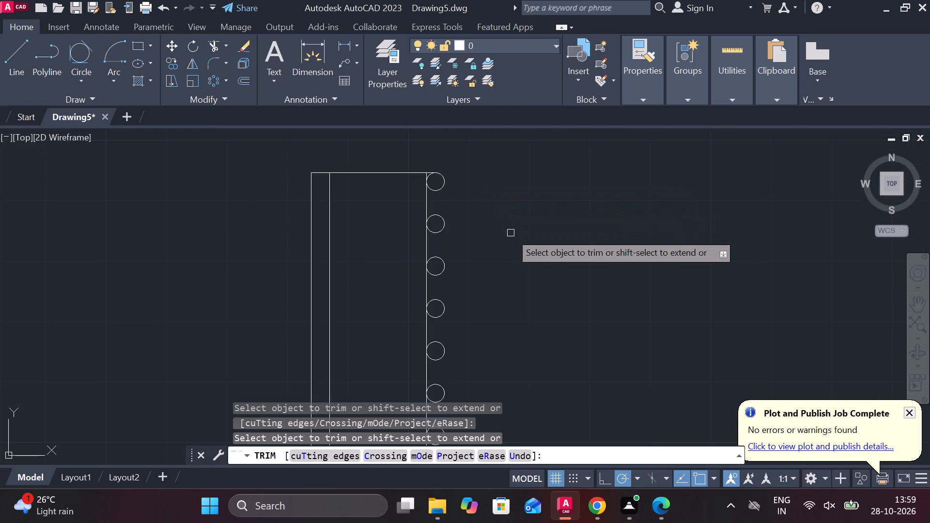
scroll(511, 233, down, 1)
key(Escape)
scroll(495, 255, down, 2)
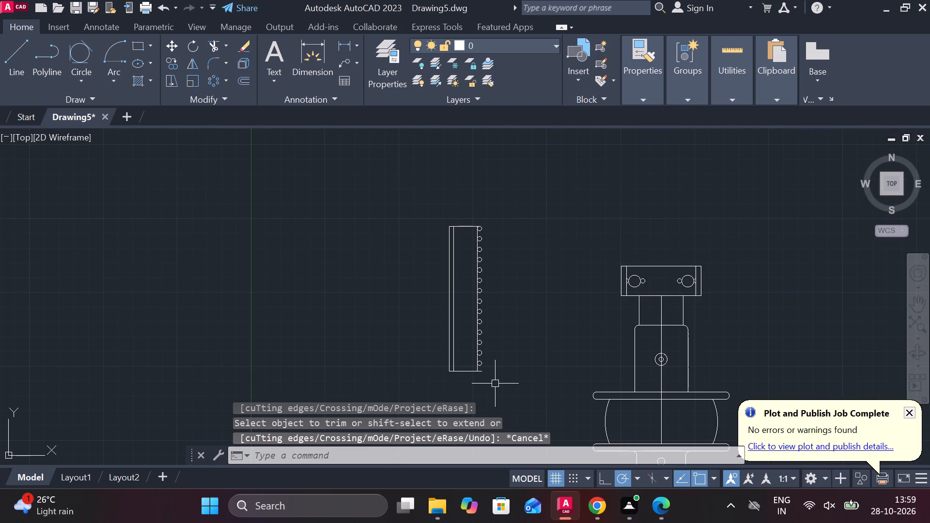
Trim the bottom edge's overhang on the right-hand side back to the rectangle's vertical side.
scroll(492, 380, up, 2)
text(TR)
key(space)
click(465, 359)
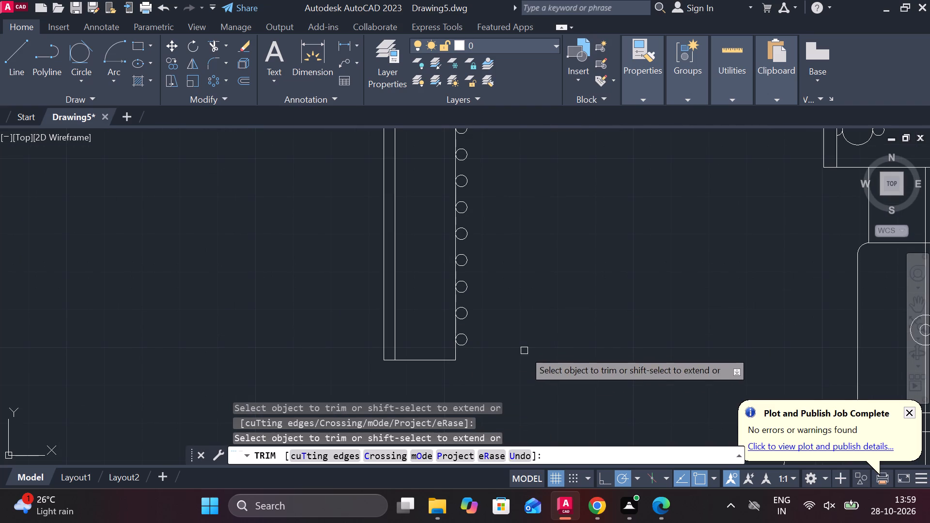
key(Escape)
key(Escape)
Mirror the whole column of right-hand circles about the line through the top and bottom edge midpoints, keeping the originals.
click(505, 363)
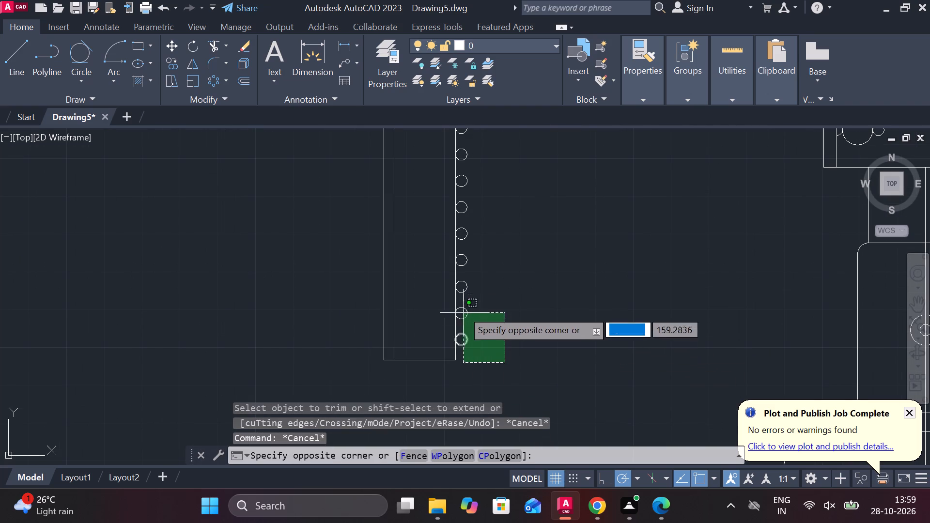
scroll(456, 225, down, 1)
middle_drag(474, 269, 474, 314)
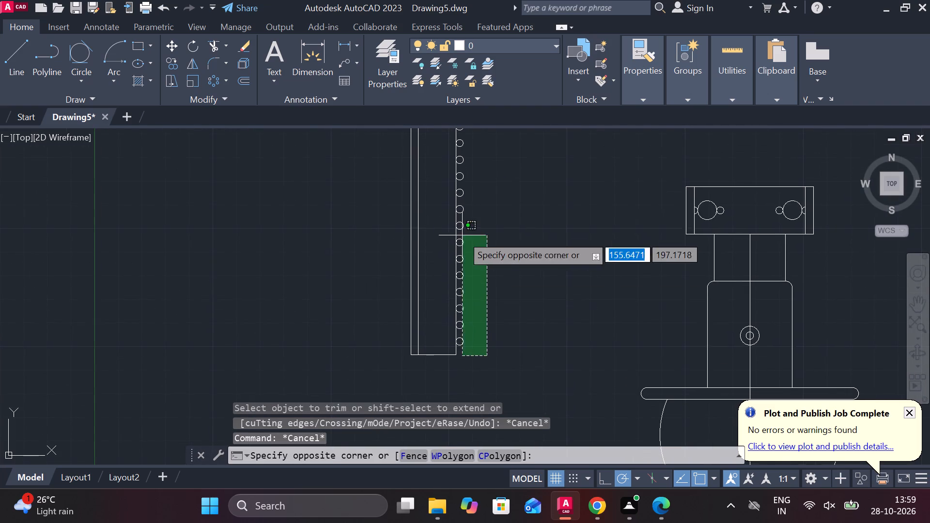
middle_drag(464, 198, 465, 305)
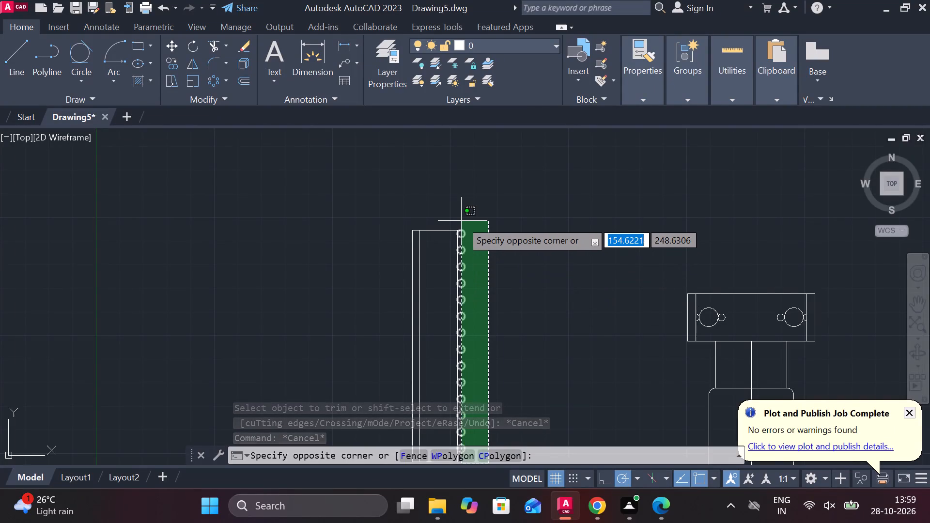
click(461, 221)
scroll(503, 315, down, 1)
scroll(540, 380, up, 2)
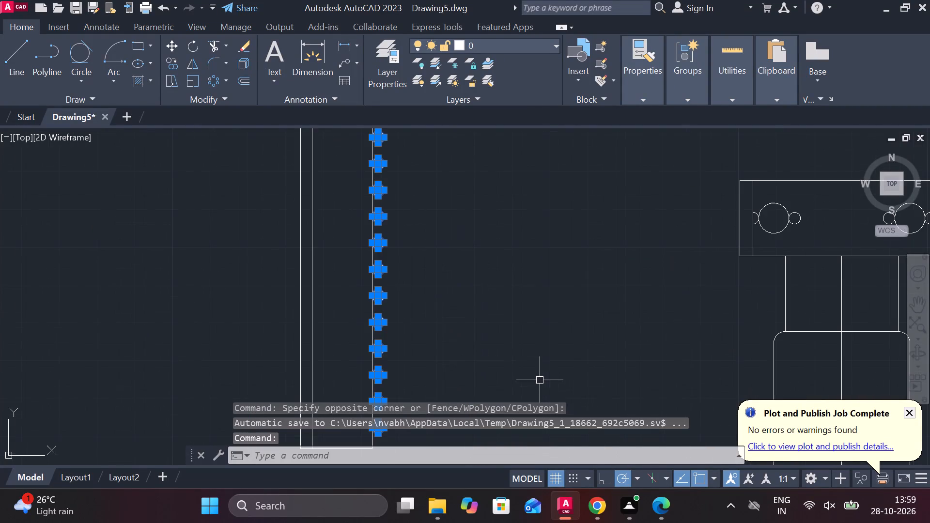
scroll(511, 361, down, 2)
middle_drag(510, 356, 499, 295)
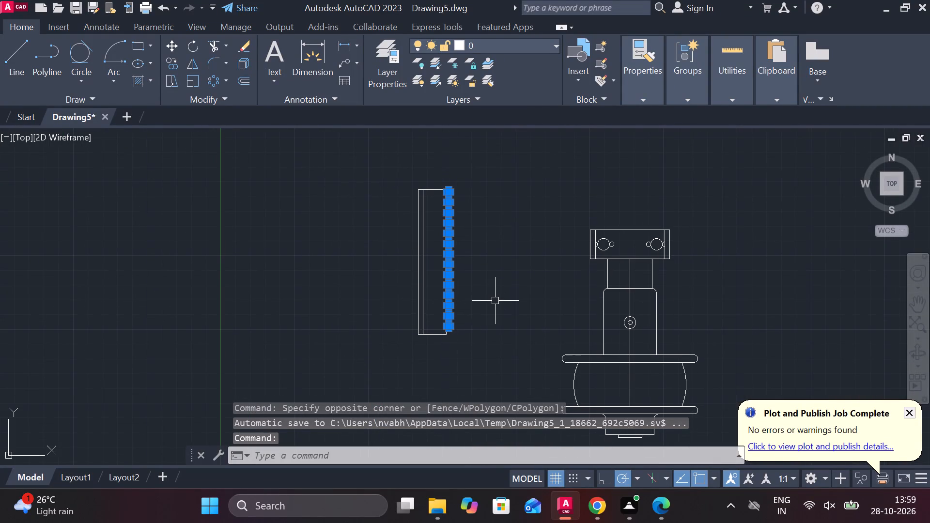
text(MI)
key(Return)
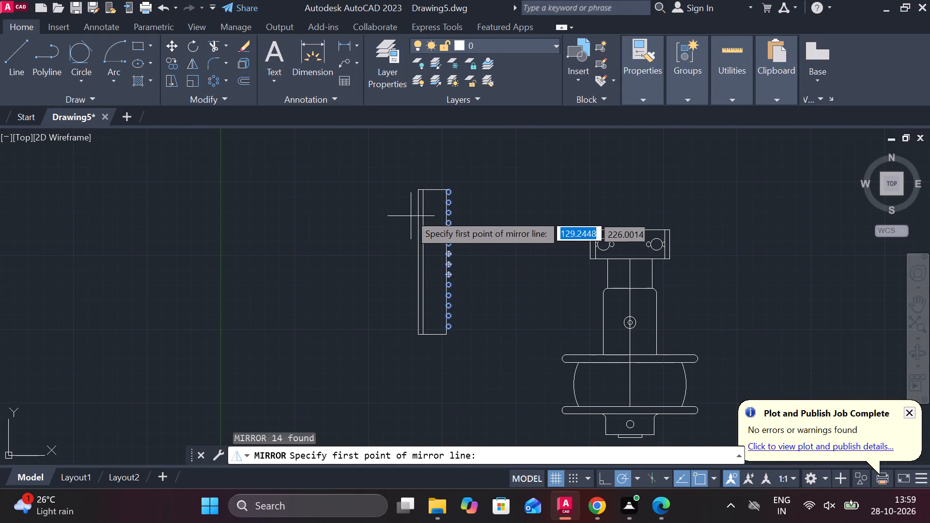
click(433, 194)
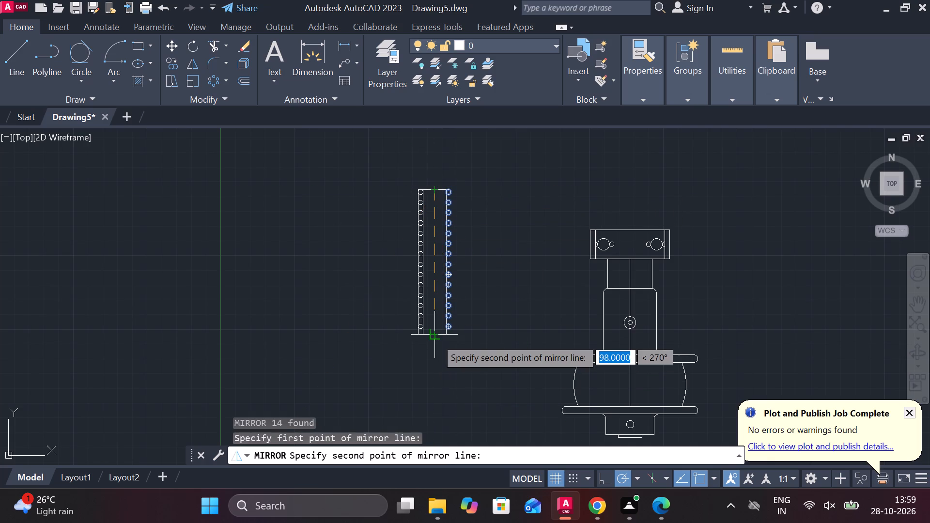
click(435, 338)
drag(471, 388, 435, 338)
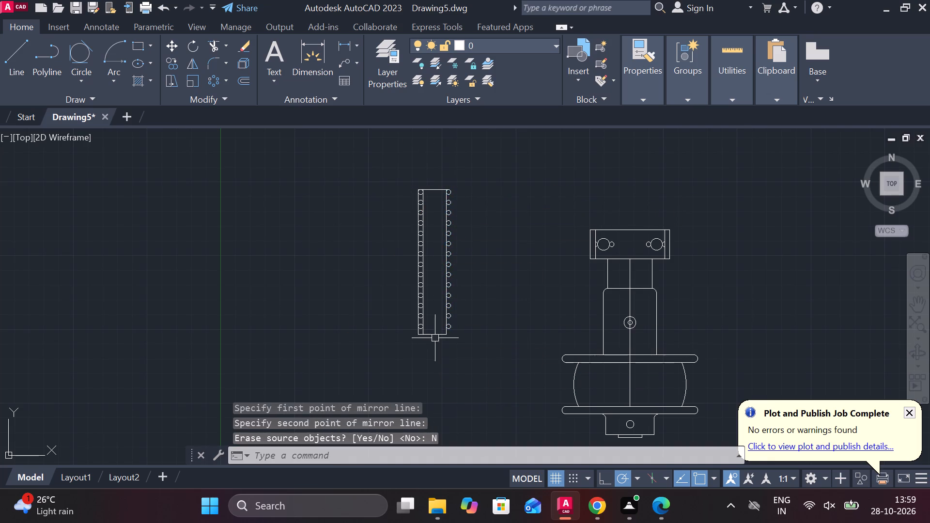
Erase the outer vertical line of the left-hand strip.
scroll(413, 215, up, 2)
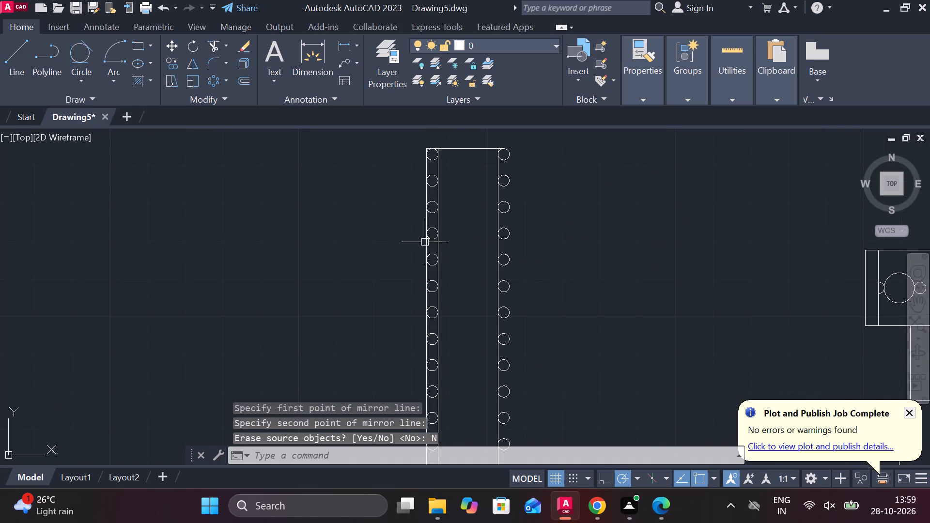
click(425, 242)
text(E)
key(space)
Trim the bottom edge's overhang on the left-hand side back to the rectangle's vertical side.
scroll(521, 253, down, 1)
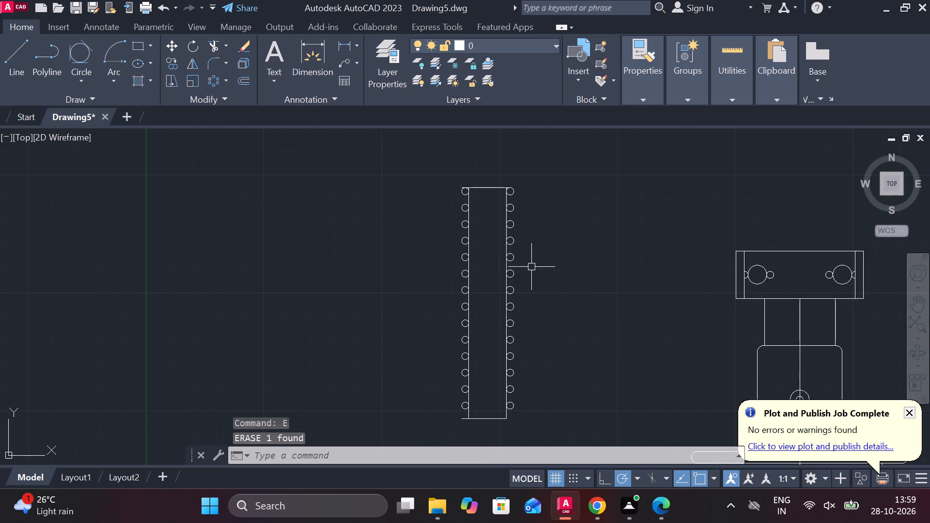
middle_drag(553, 294, 540, 279)
middle_drag(526, 332, 520, 259)
scroll(450, 364, up, 3)
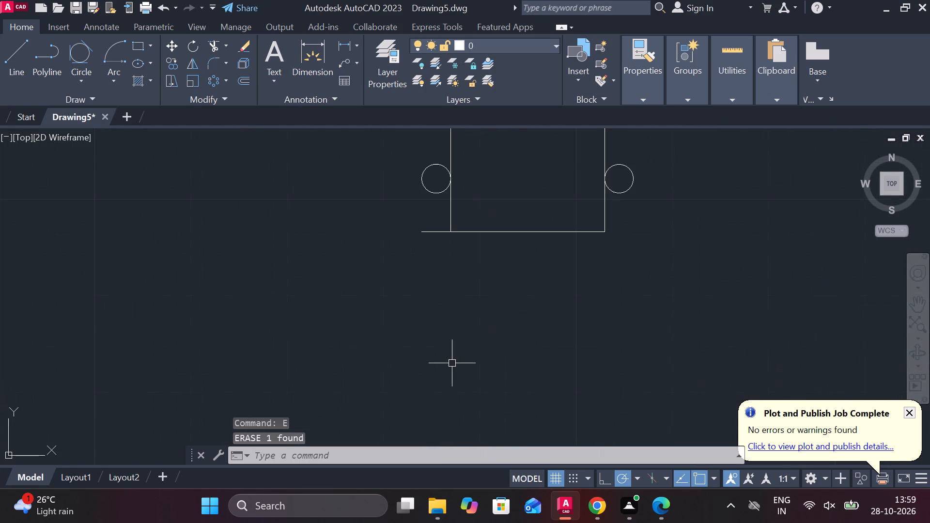
text(TR)
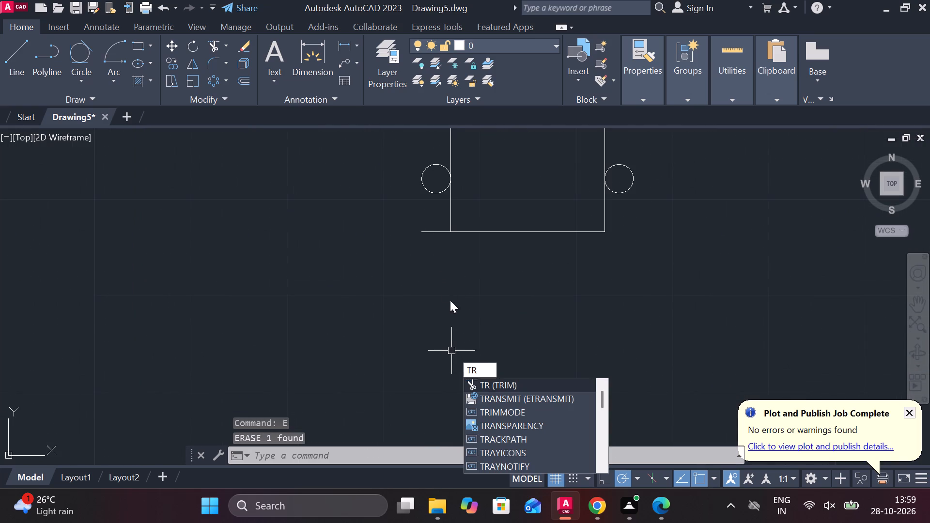
click(480, 388)
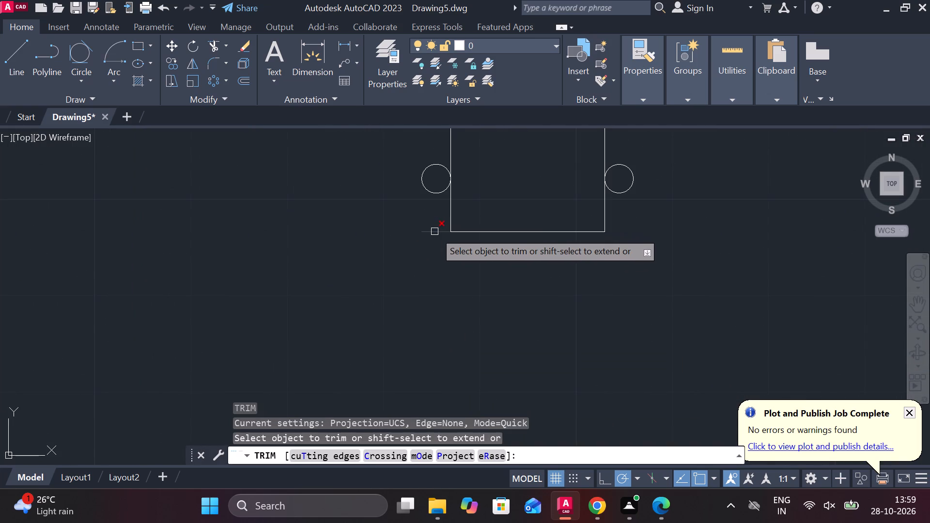
click(434, 231)
scroll(434, 231, down, 2)
scroll(560, 234, down, 2)
middle_drag(568, 234, 531, 313)
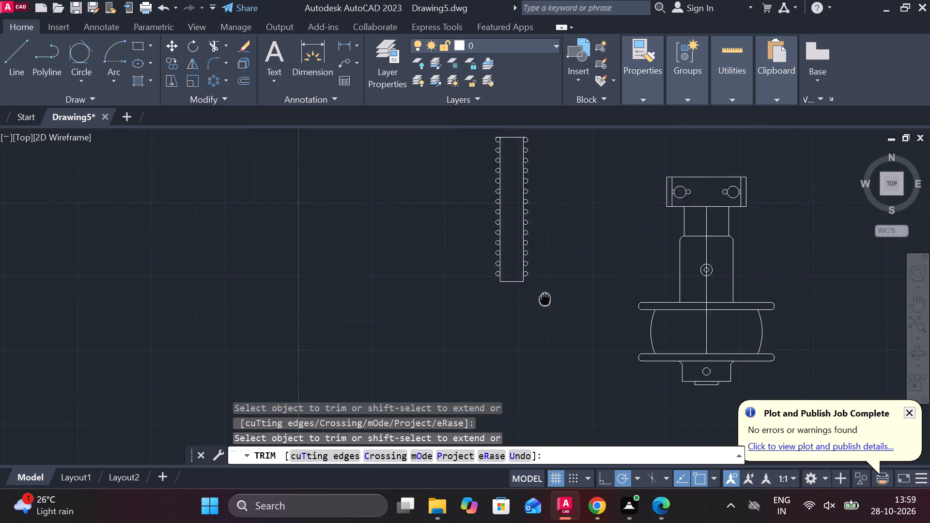
middle_drag(531, 313, 529, 317)
key(Escape)
click(445, 144)
key(Escape)
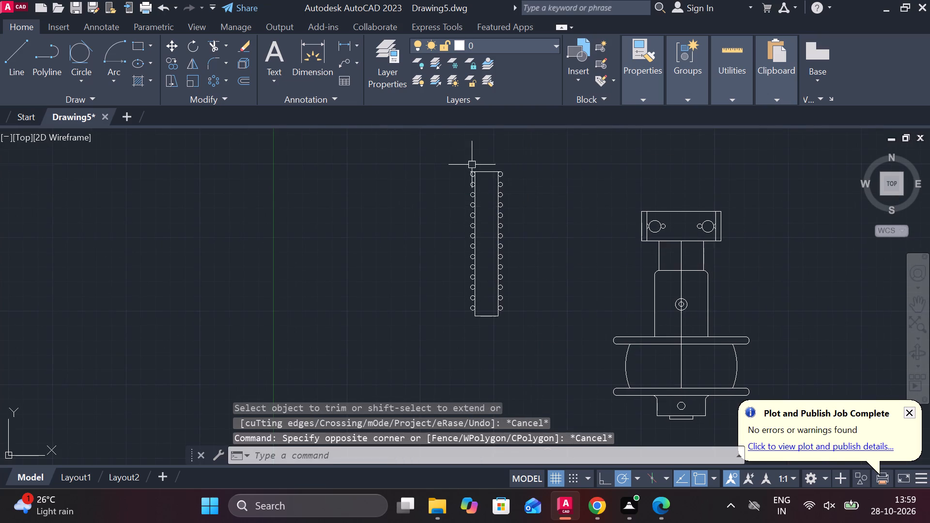
Trim the end of the top edge that overhangs above the uppermost left-hand circle.
scroll(471, 164, up, 5)
text(TR)
key(space)
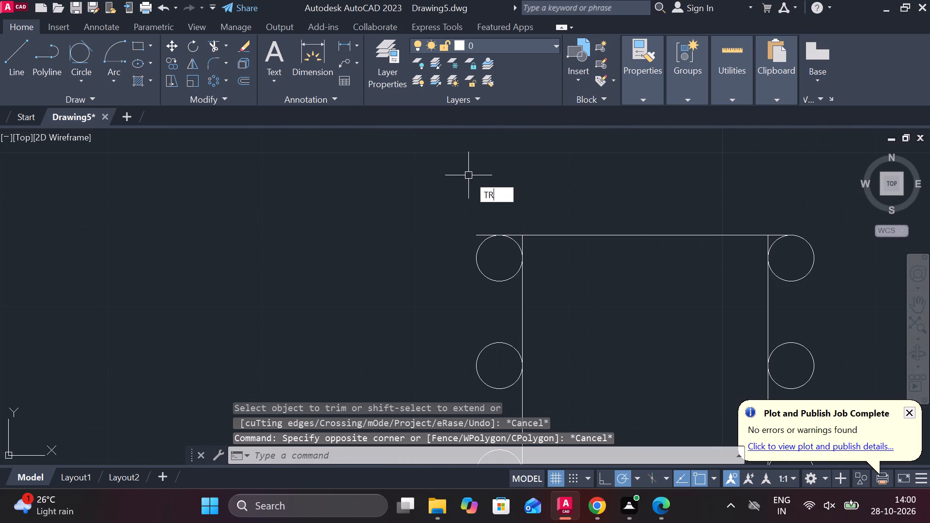
click(476, 235)
scroll(473, 210, down, 2)
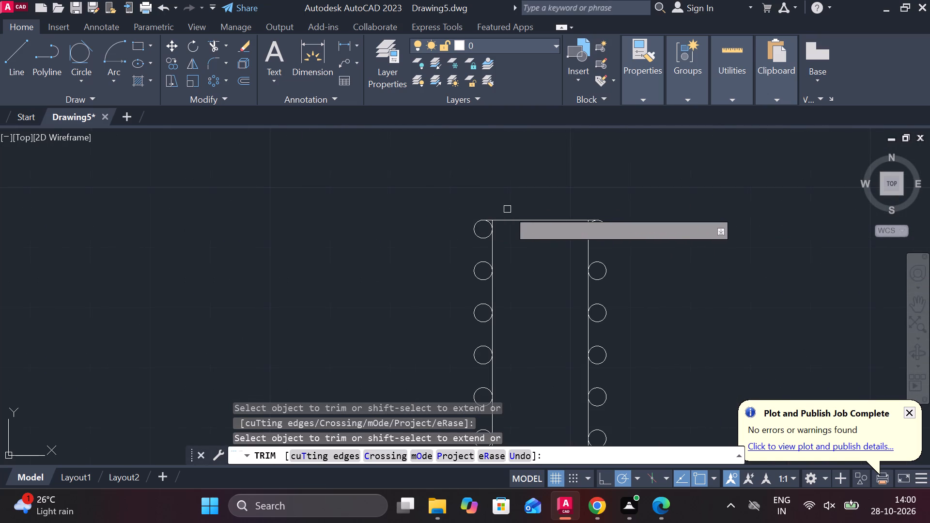
key(Escape)
scroll(651, 213, down, 2)
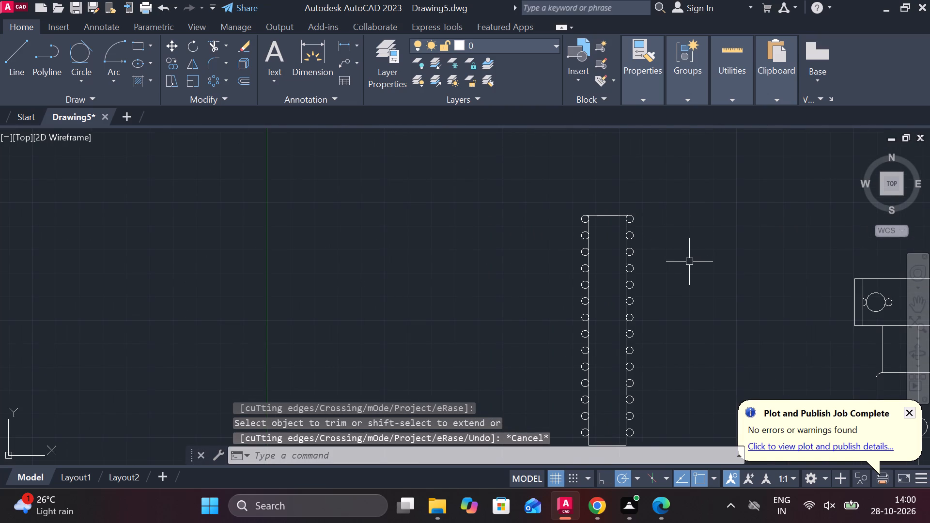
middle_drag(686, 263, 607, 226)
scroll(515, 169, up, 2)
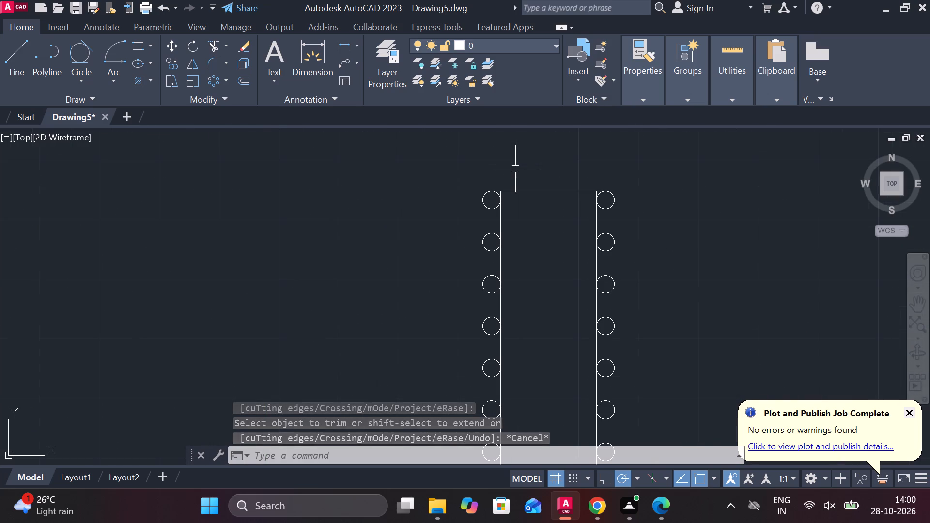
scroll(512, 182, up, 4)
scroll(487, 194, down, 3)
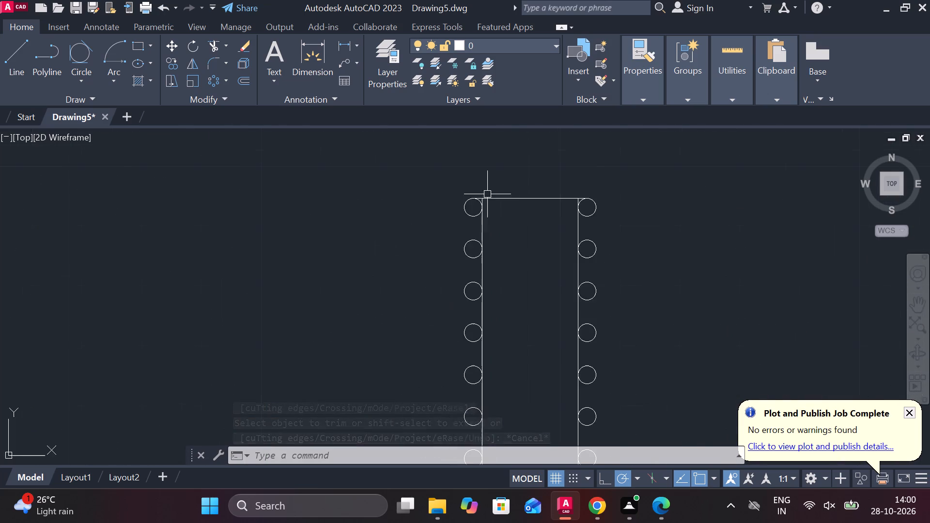
Move the whole circle-edged rectangular piece by its bottom edge midpoint onto the midpoint of the body's top edge.
scroll(487, 194, down, 4)
click(484, 179)
click(548, 380)
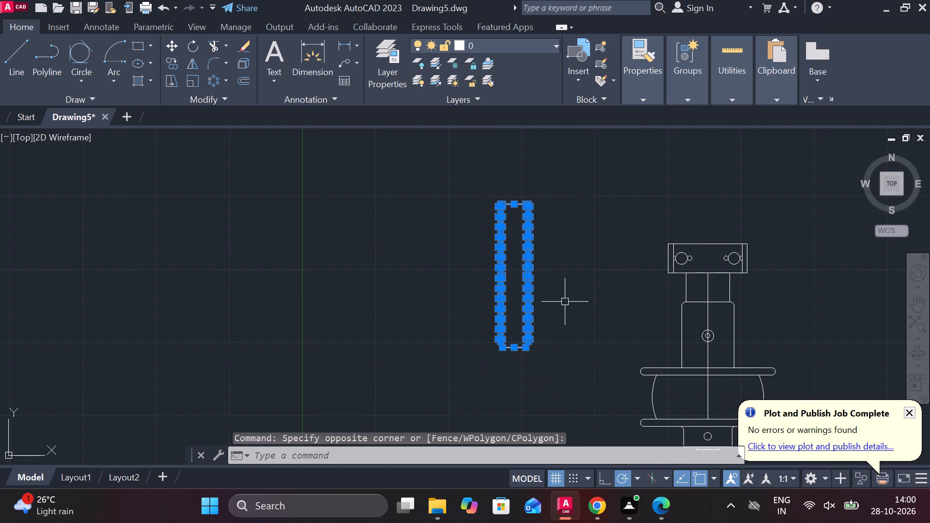
key(m)
key(Return)
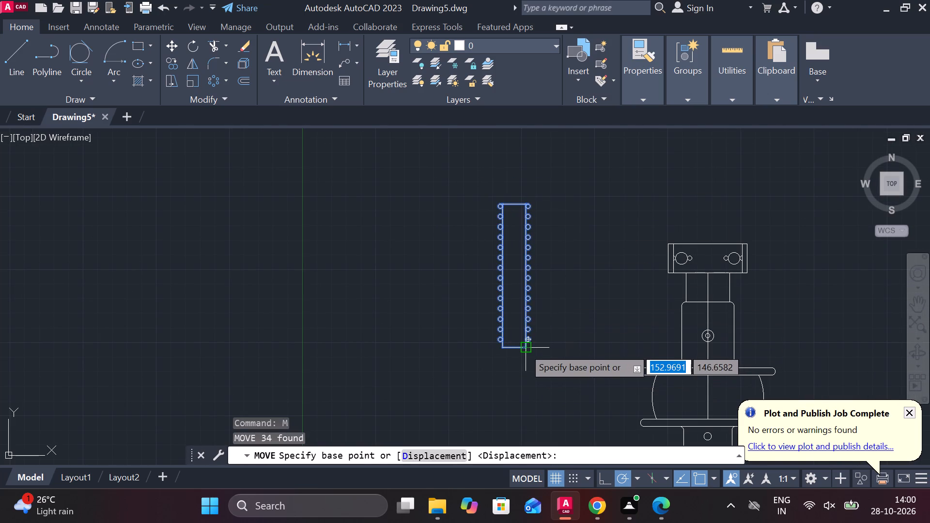
scroll(523, 347, up, 2)
click(499, 351)
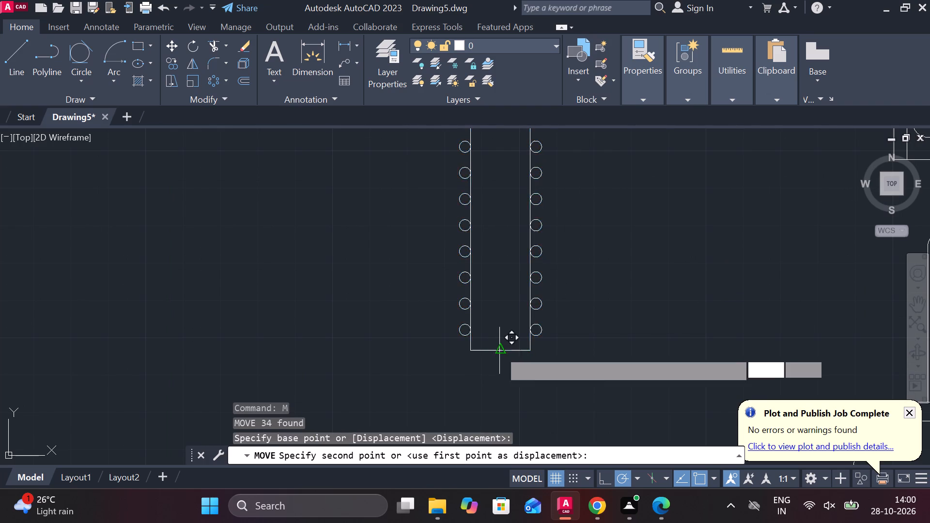
scroll(512, 306, down, 3)
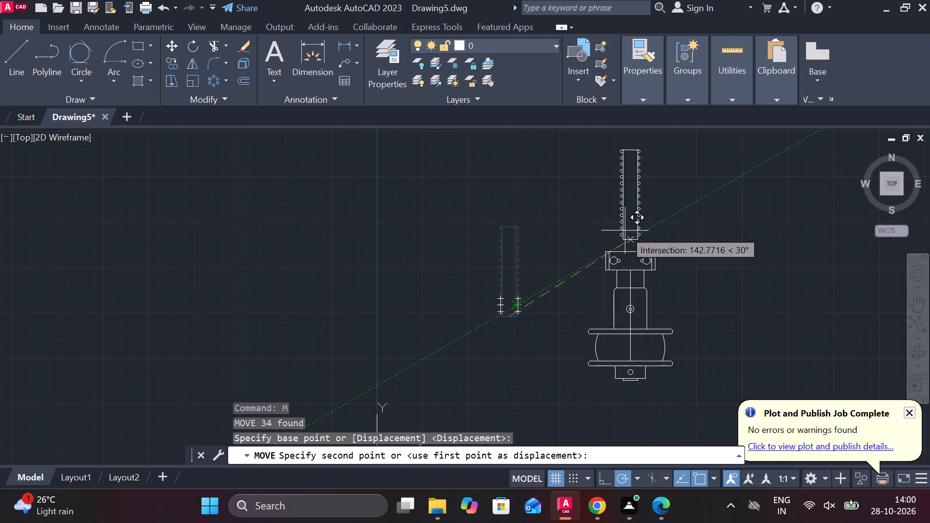
scroll(625, 230, up, 4)
middle_drag(638, 300, 541, 249)
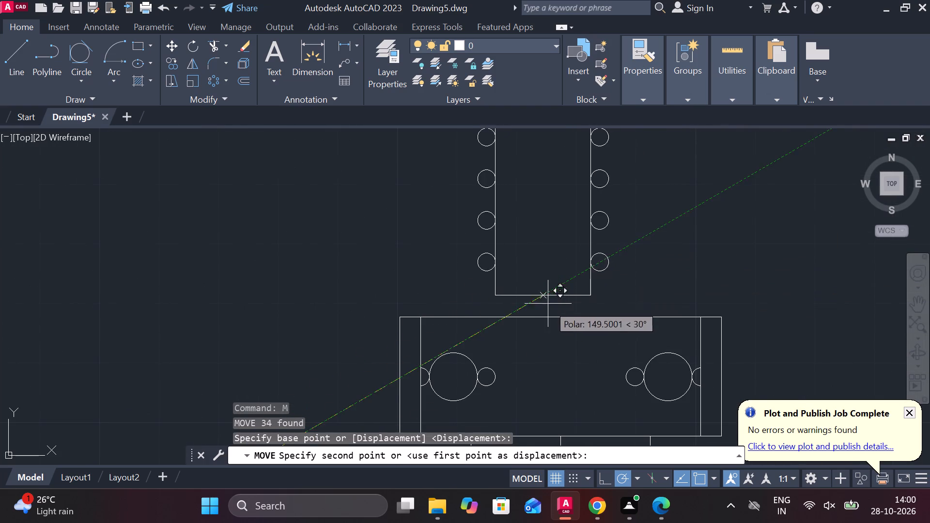
click(561, 317)
scroll(599, 312, down, 3)
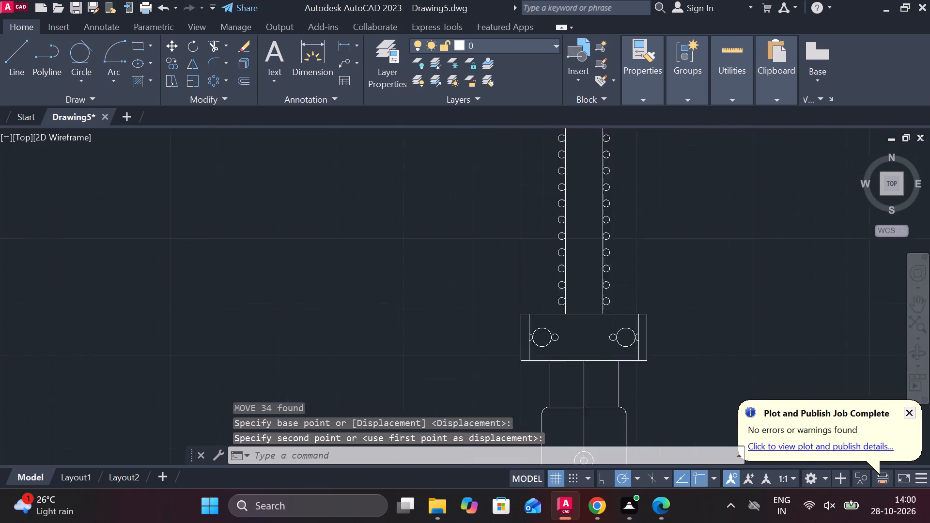
Draw a rectangle 54 wide and 20 high with lines in the empty area left of the assembled part.
middle_drag(670, 288, 613, 277)
scroll(617, 277, down, 1)
scroll(611, 256, up, 2)
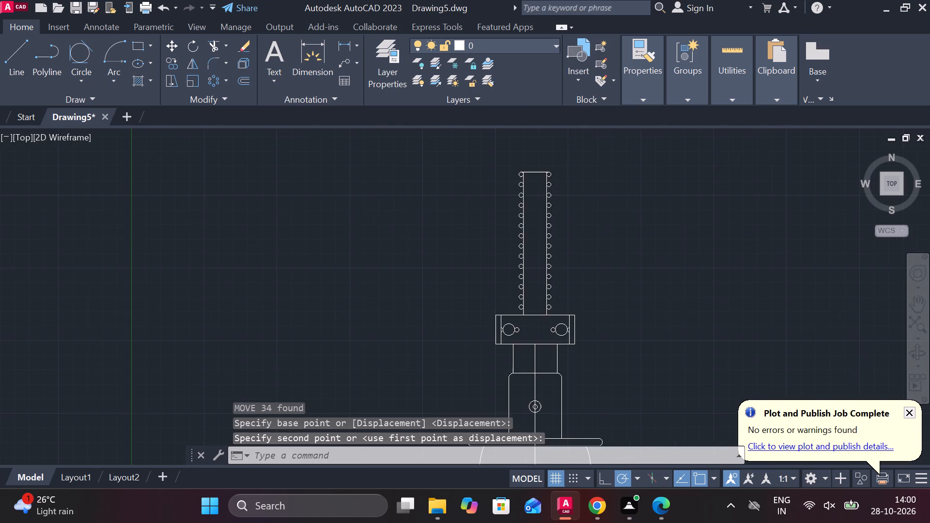
middle_drag(590, 253, 570, 357)
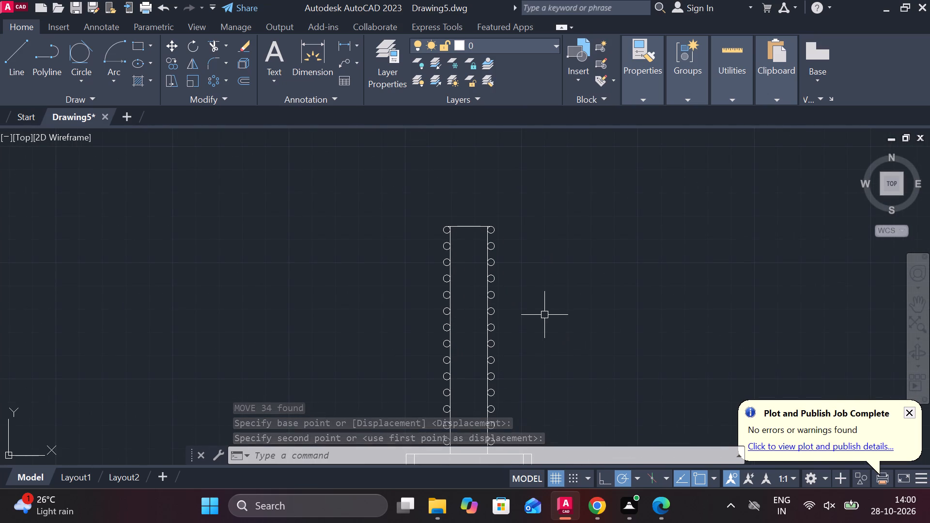
middle_drag(301, 274, 304, 274)
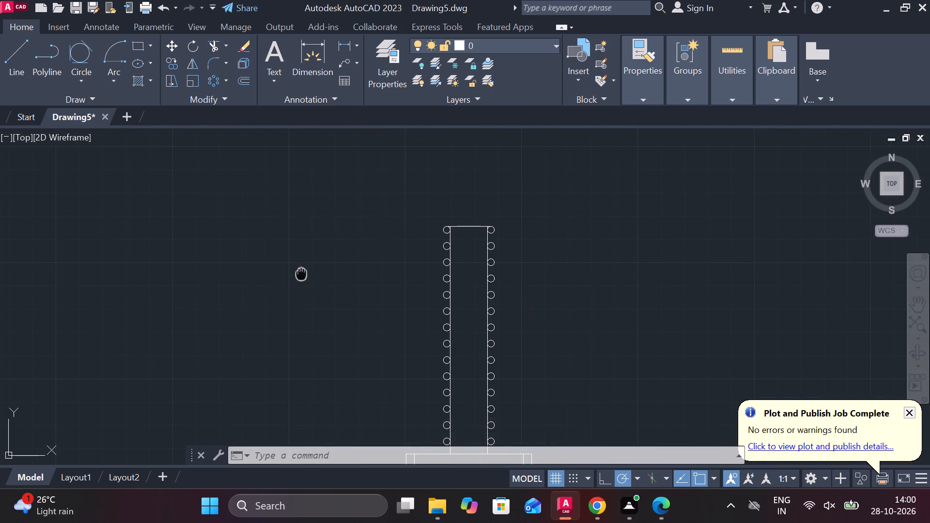
middle_drag(304, 274, 407, 267)
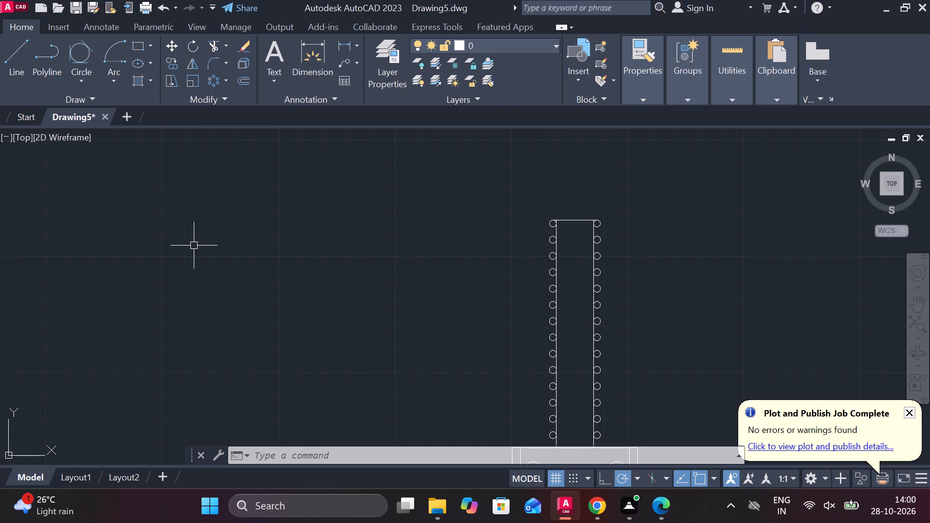
key(l)
key(Return)
click(238, 206)
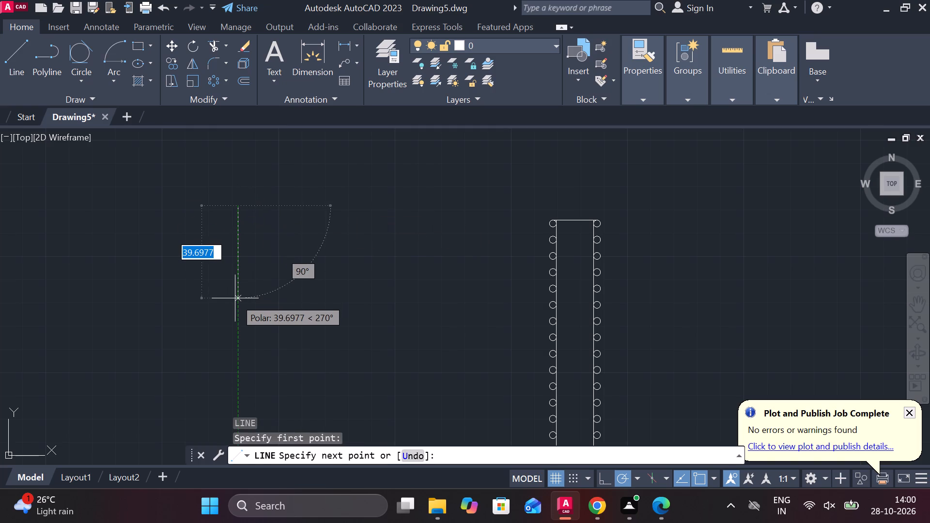
text(20)
key(Return)
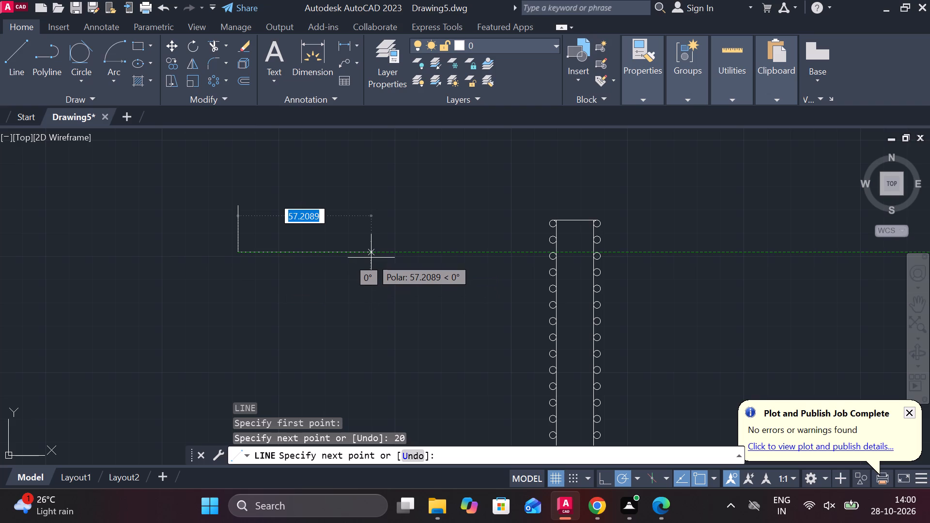
text(54)
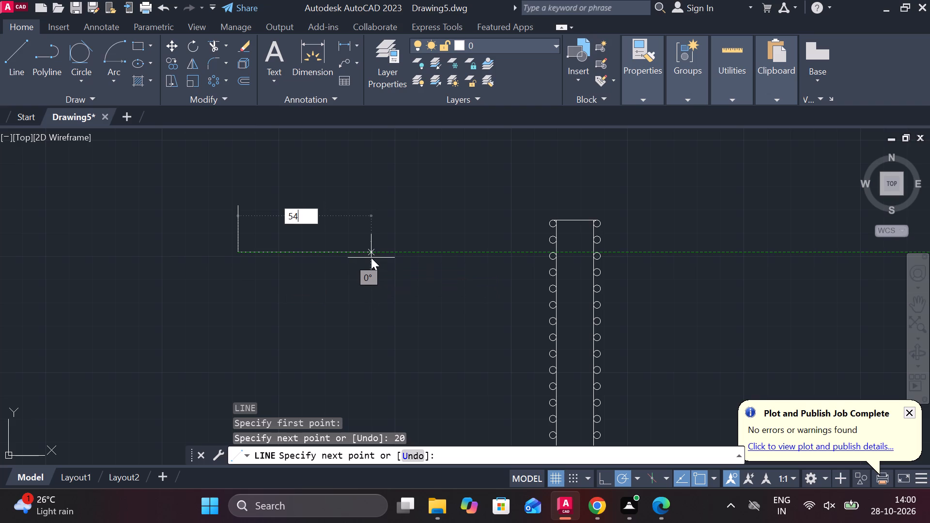
key(space)
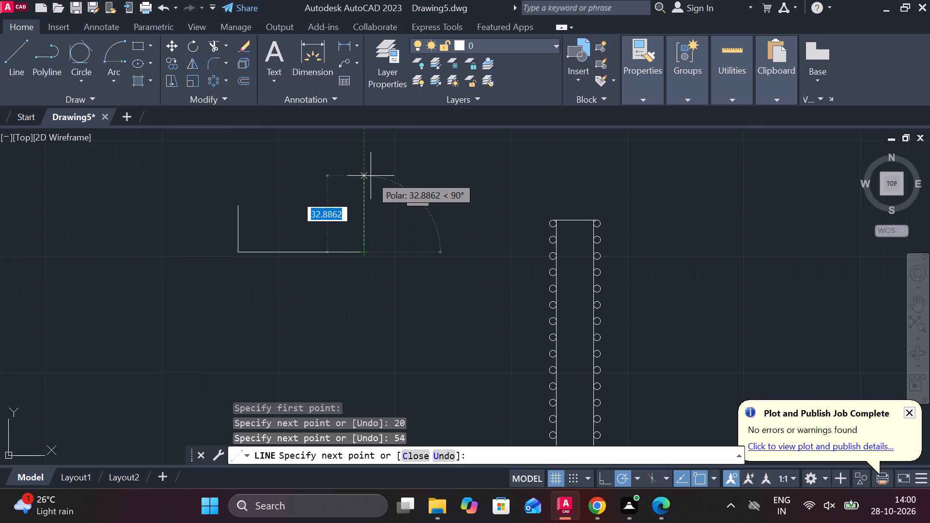
text(20)
key(Return)
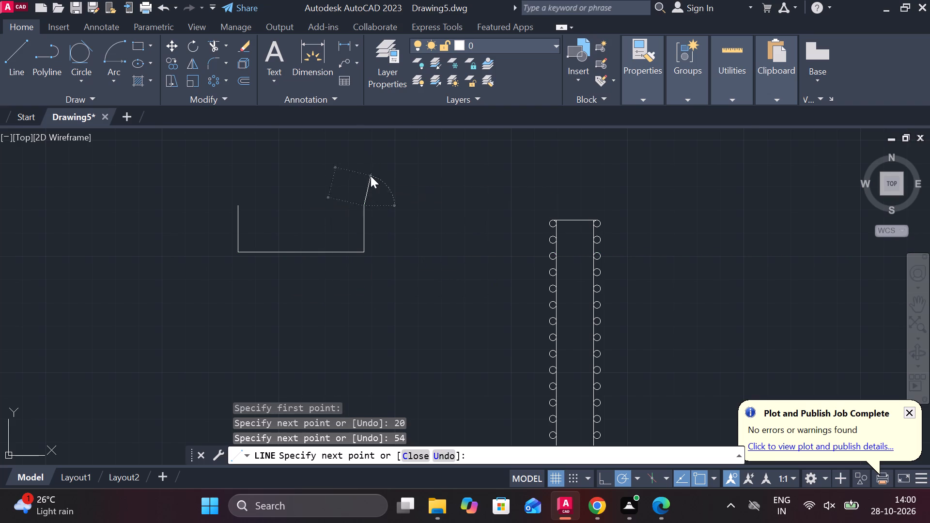
click(248, 204)
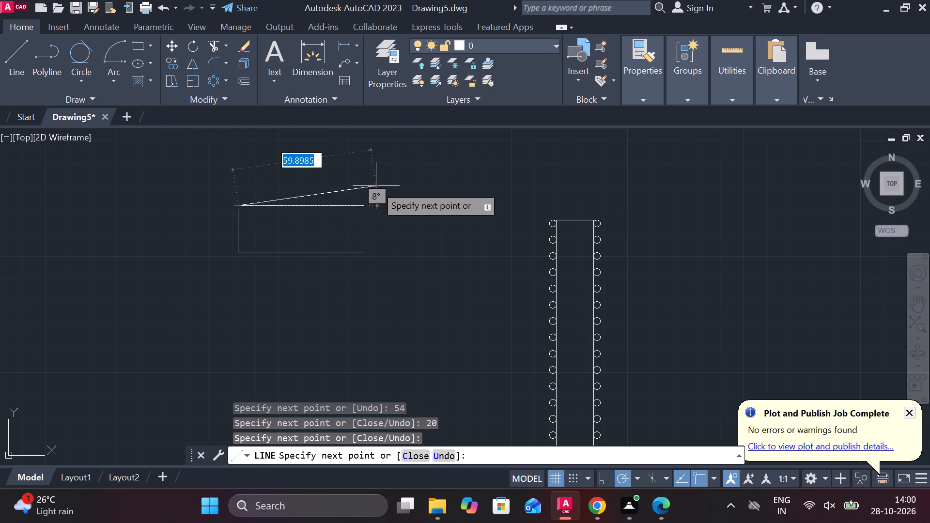
key(Escape)
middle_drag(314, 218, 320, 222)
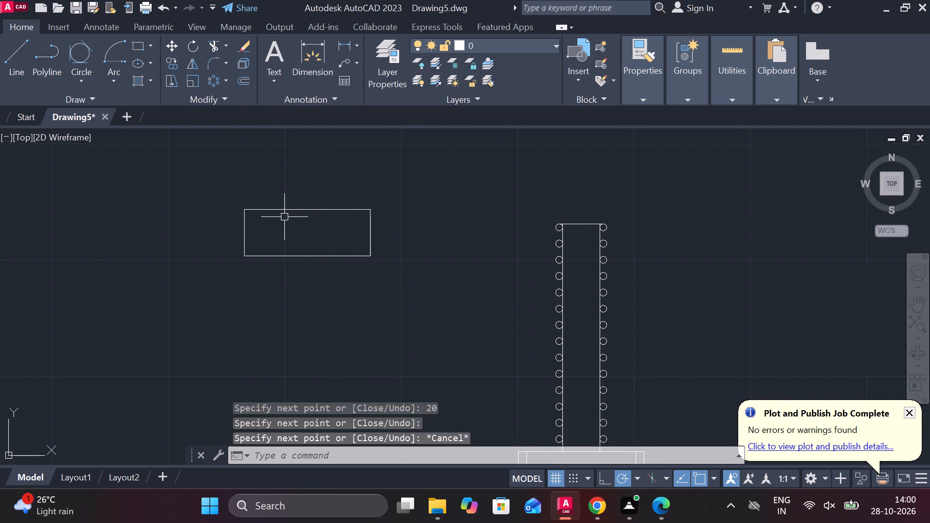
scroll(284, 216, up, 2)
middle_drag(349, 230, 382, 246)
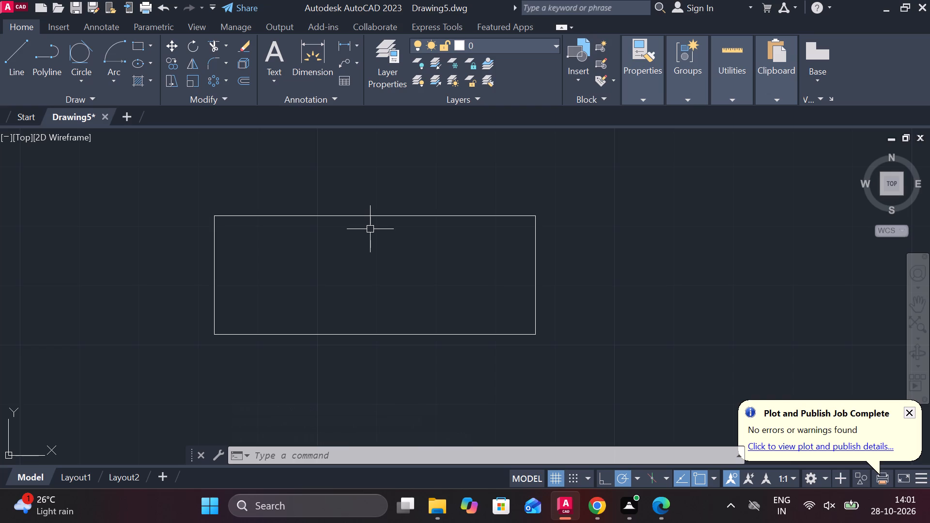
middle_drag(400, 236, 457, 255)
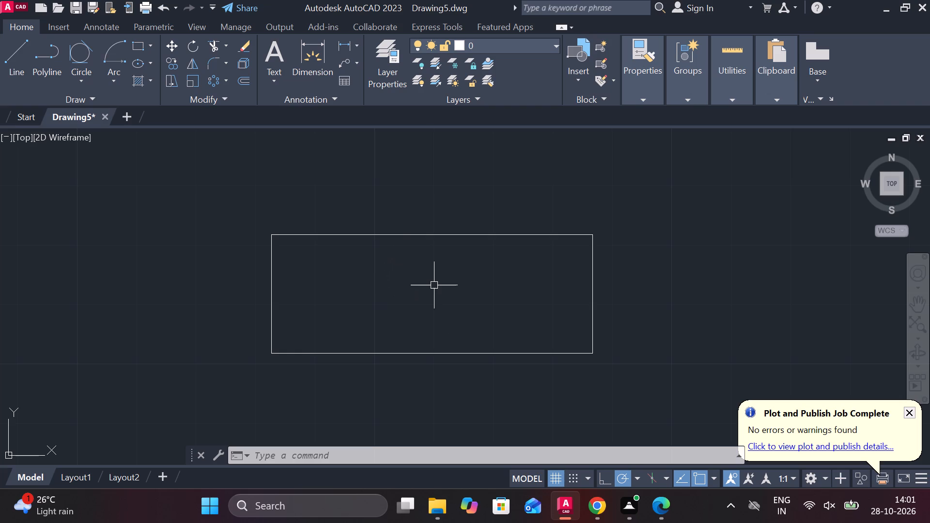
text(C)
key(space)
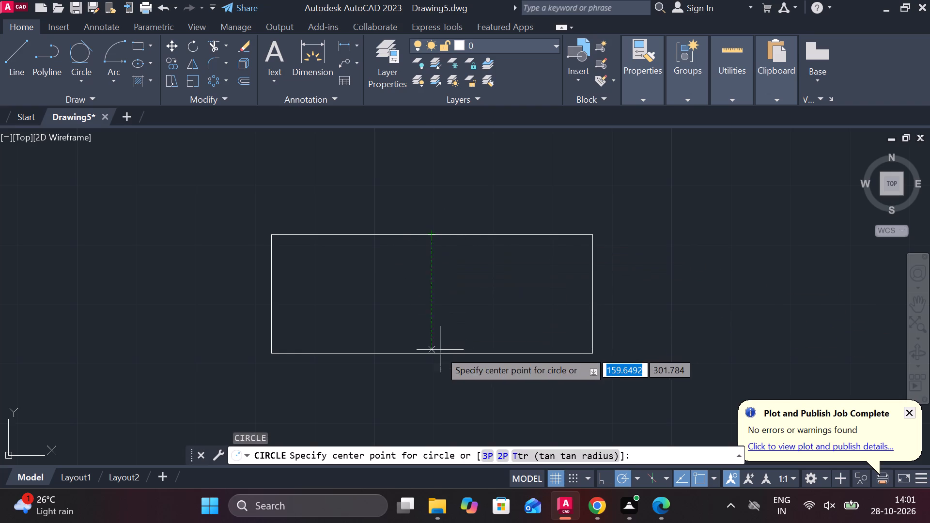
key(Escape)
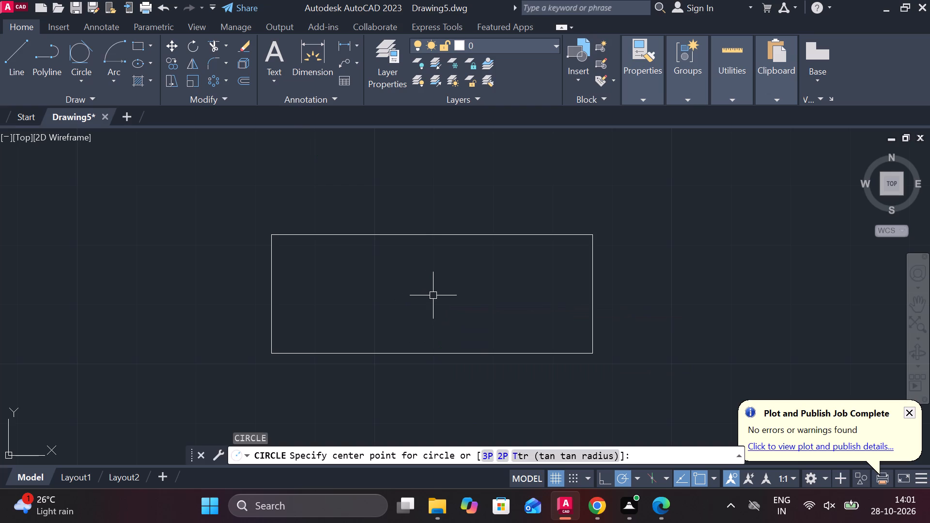
Draw a vertical centre line joining the midpoints of the new rectangle's top and bottom edges.
key(l)
key(Return)
click(430, 235)
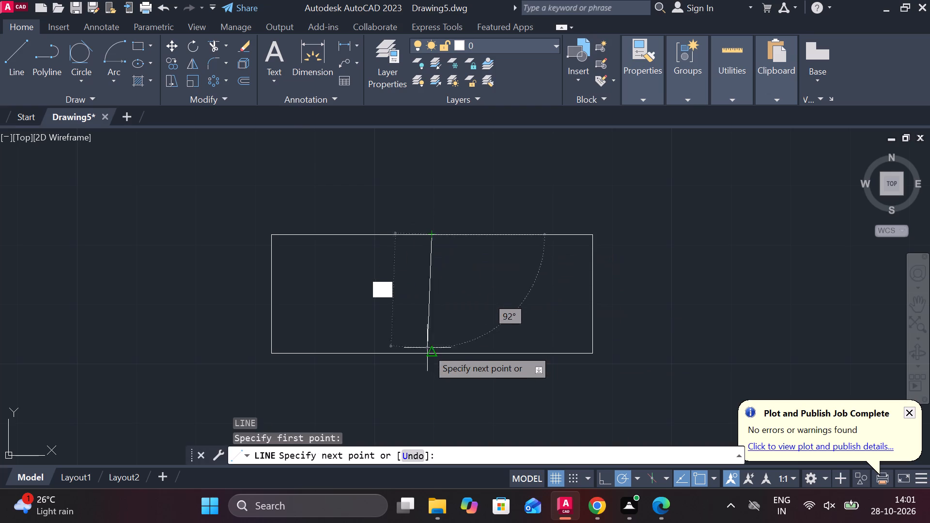
click(428, 351)
key(Escape)
Draw a circle of radius 19 centred on the midpoint of the rectangle's vertical centre line.
text(C)
key(space)
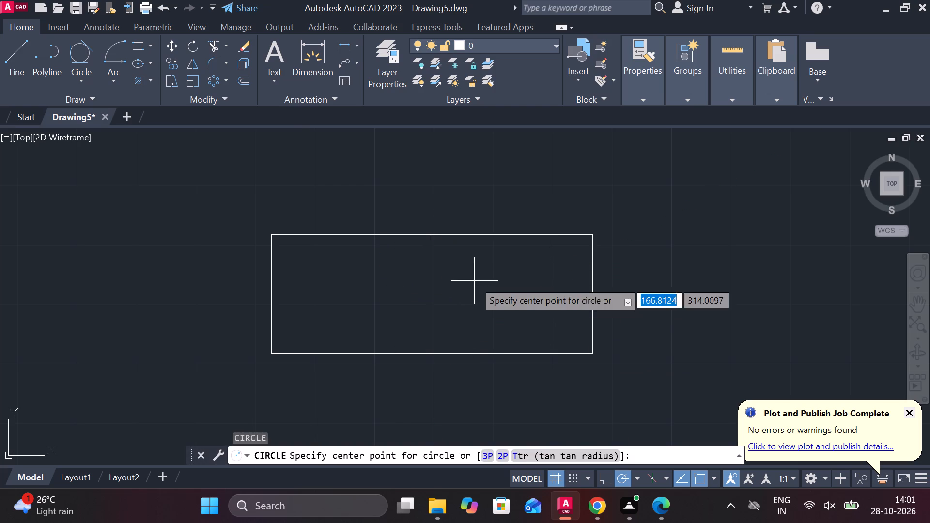
click(432, 290)
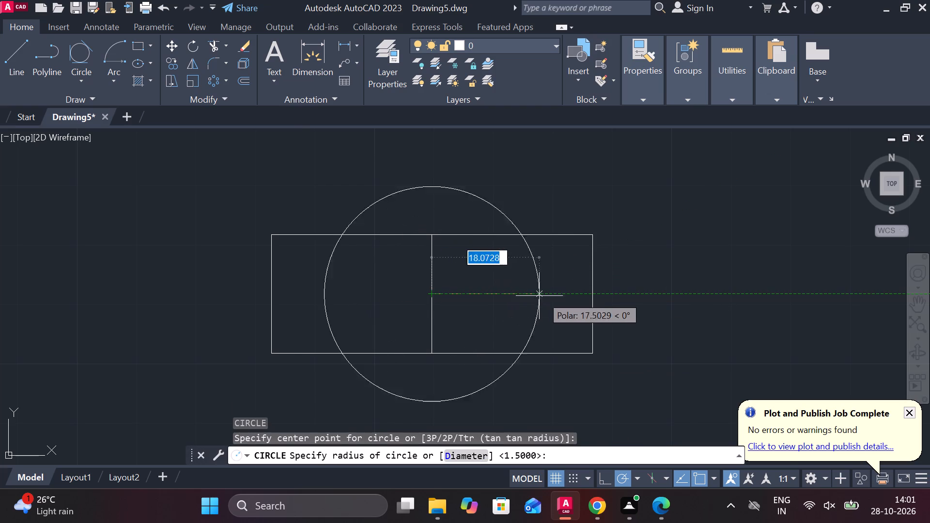
text(19)
key(Return)
Trim the portions of the circle above and below the rectangle, leaving the two side arcs inside it.
text(TR)
key(space)
click(434, 185)
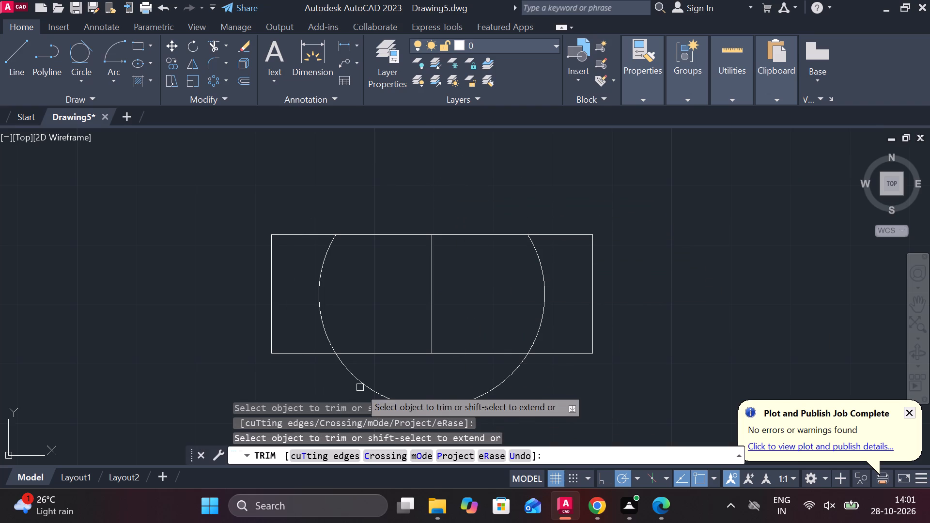
click(357, 385)
middle_drag(388, 375, 382, 371)
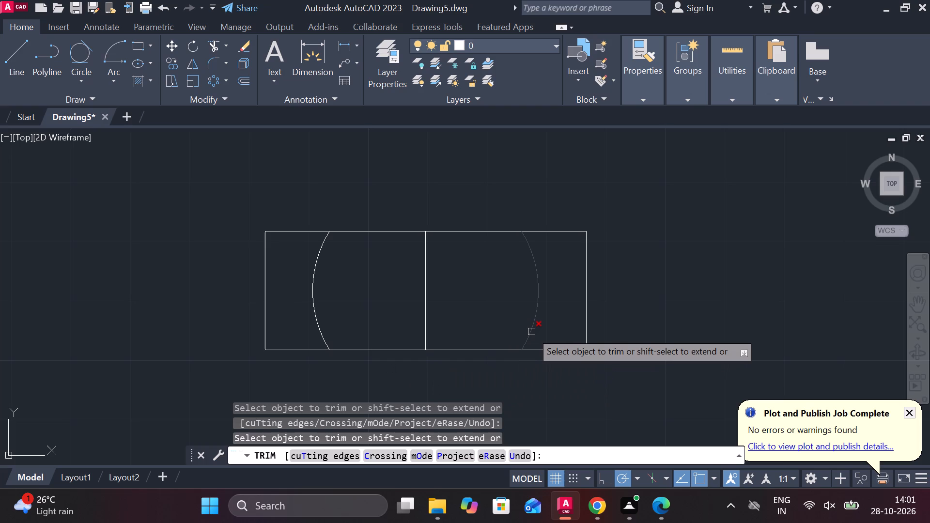
key(Escape)
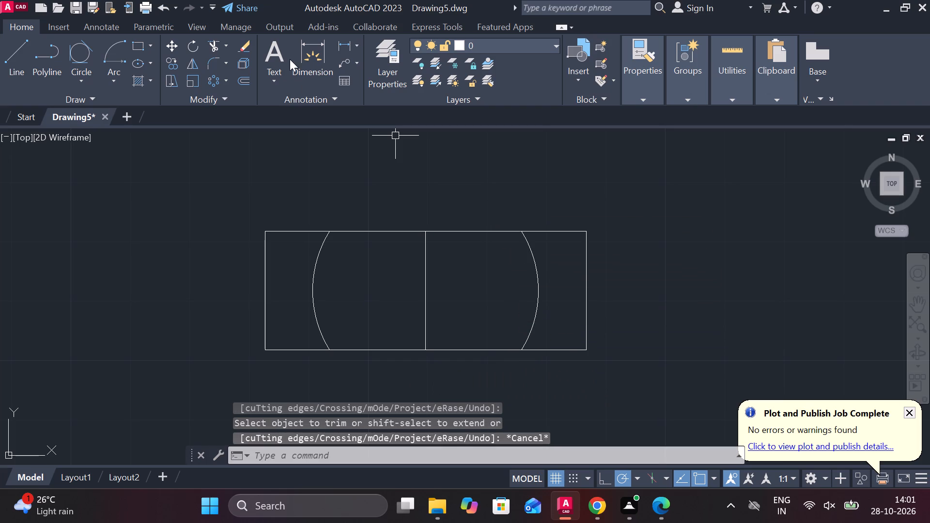
Measure the horizontal distance between the upper ends of the two arcs with a linear dimension.
click(344, 42)
click(331, 227)
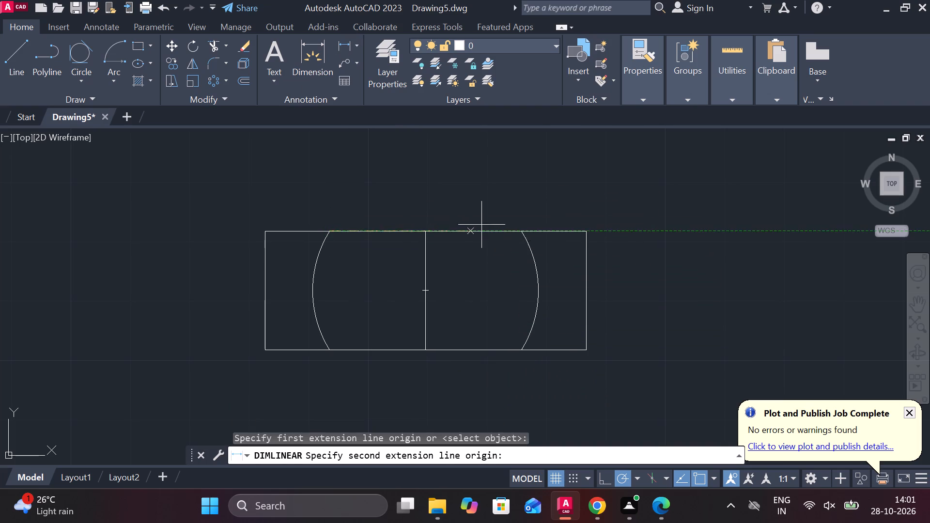
double_click(517, 229)
key(Escape)
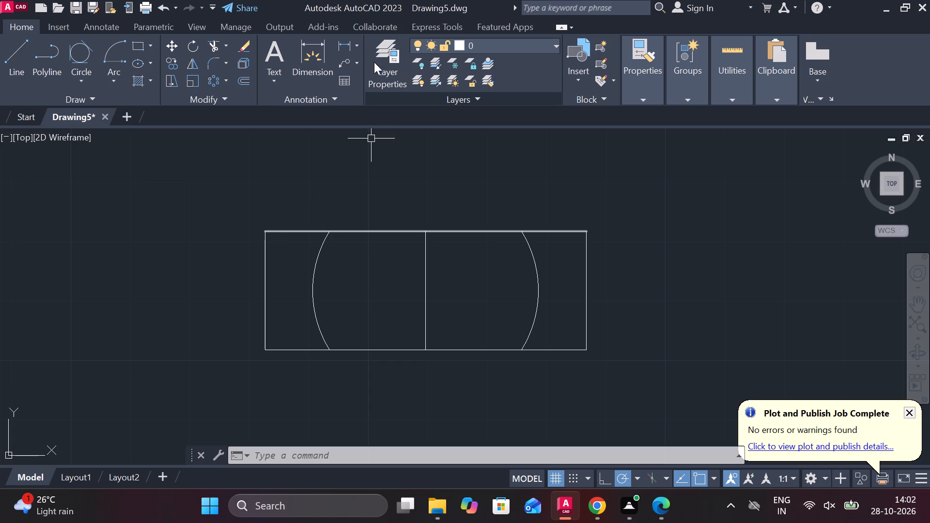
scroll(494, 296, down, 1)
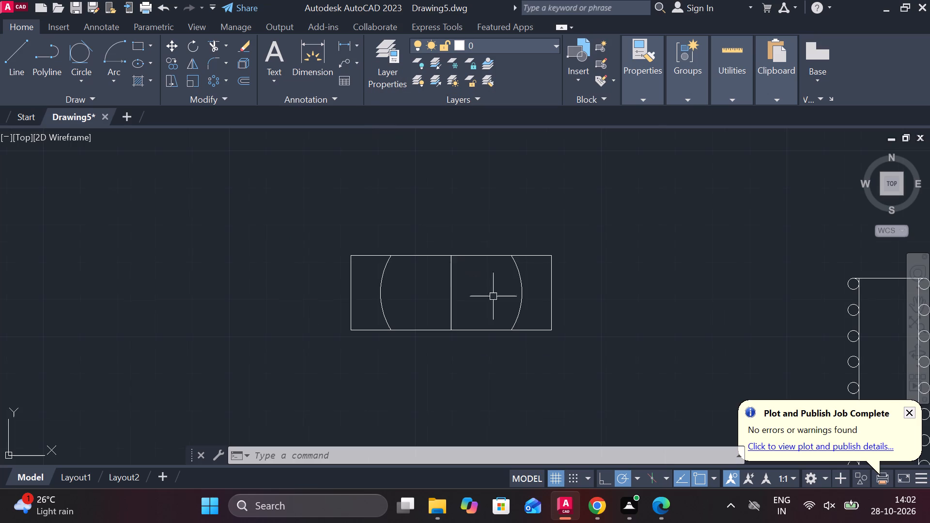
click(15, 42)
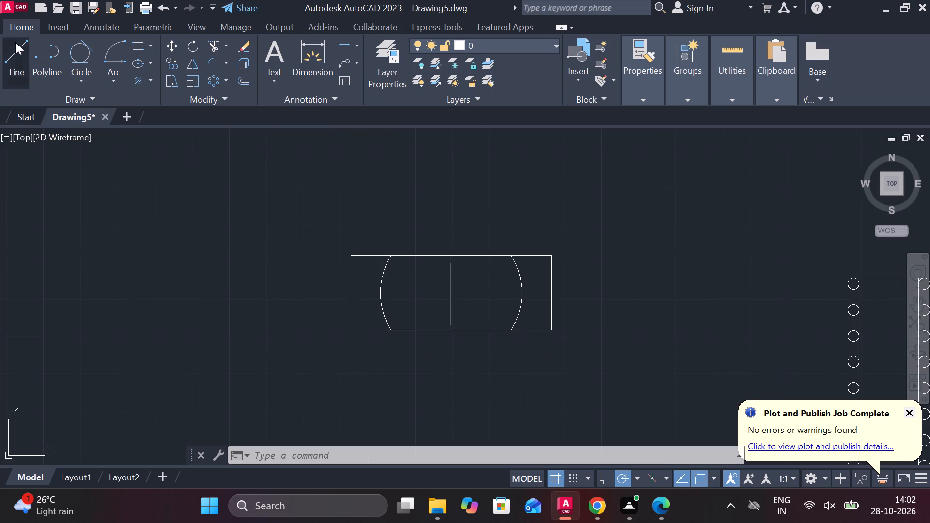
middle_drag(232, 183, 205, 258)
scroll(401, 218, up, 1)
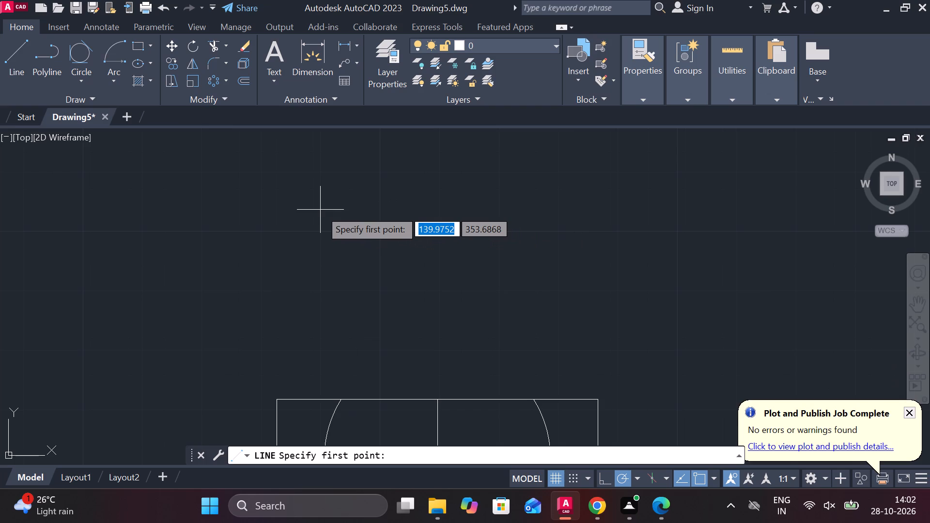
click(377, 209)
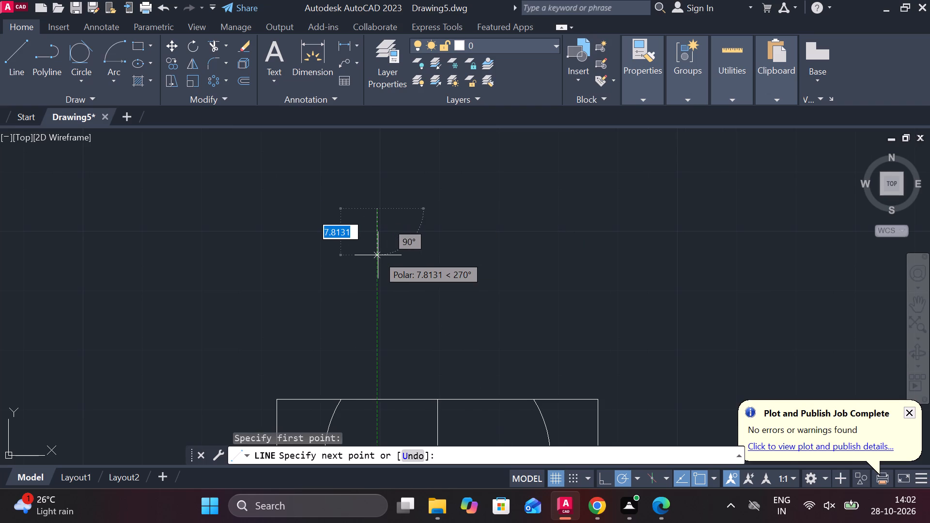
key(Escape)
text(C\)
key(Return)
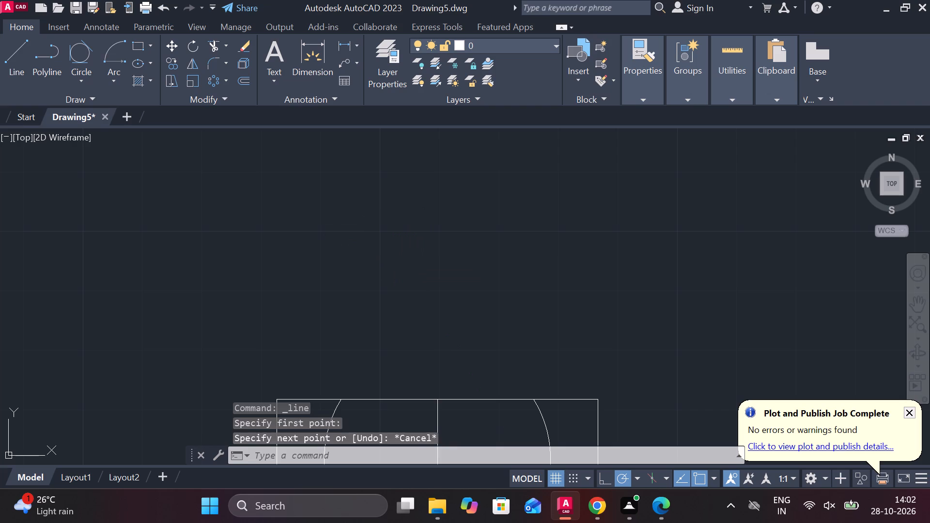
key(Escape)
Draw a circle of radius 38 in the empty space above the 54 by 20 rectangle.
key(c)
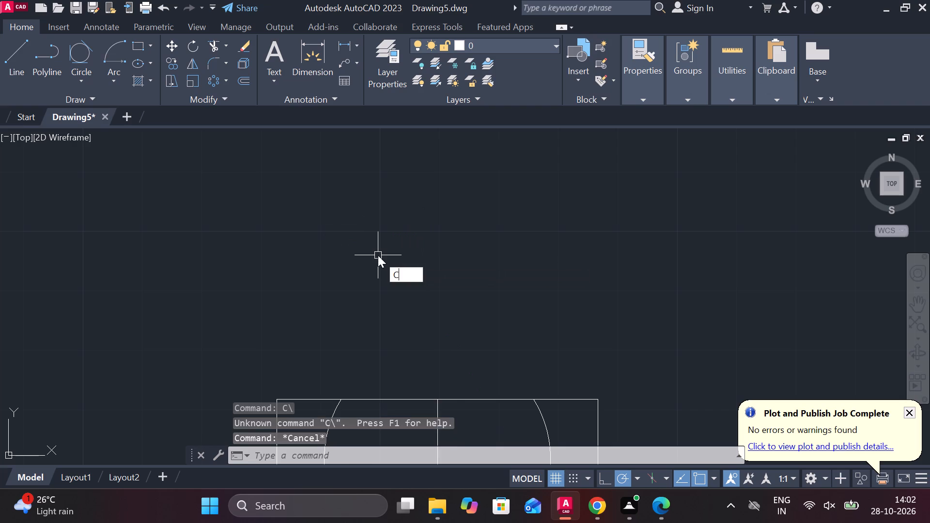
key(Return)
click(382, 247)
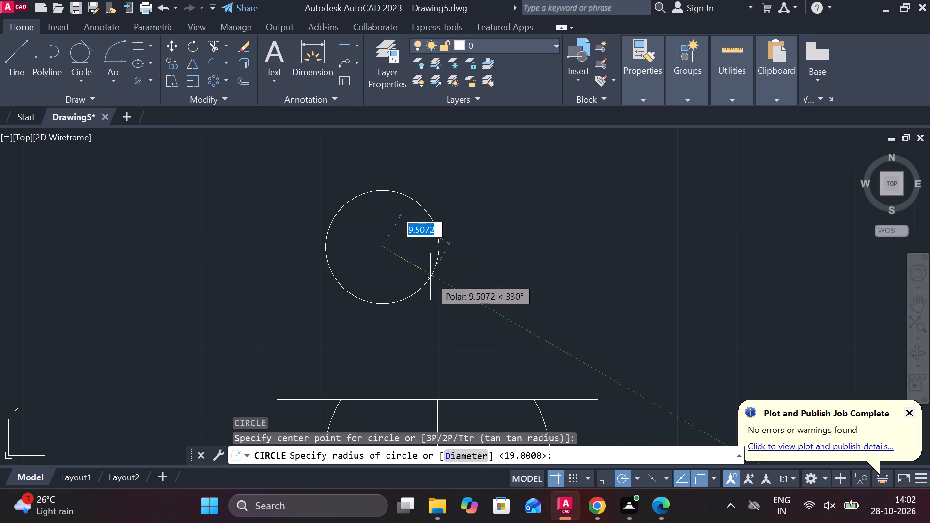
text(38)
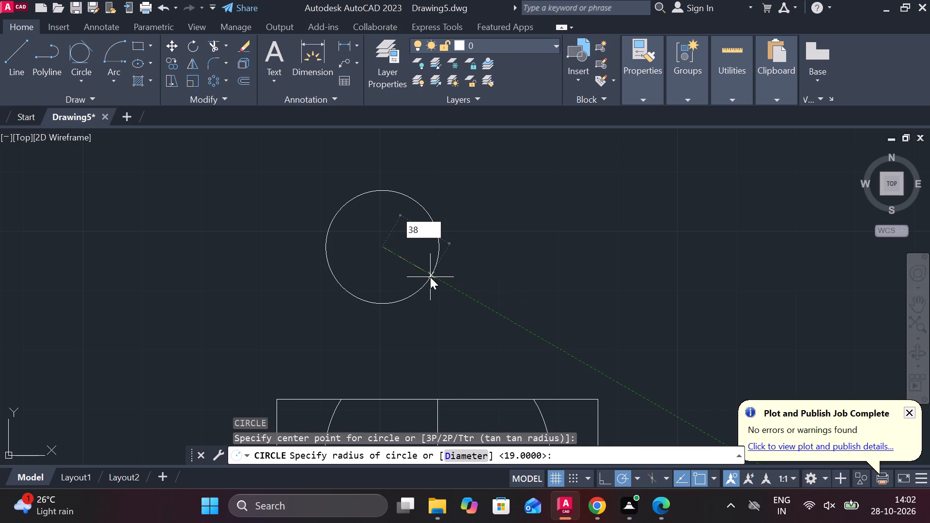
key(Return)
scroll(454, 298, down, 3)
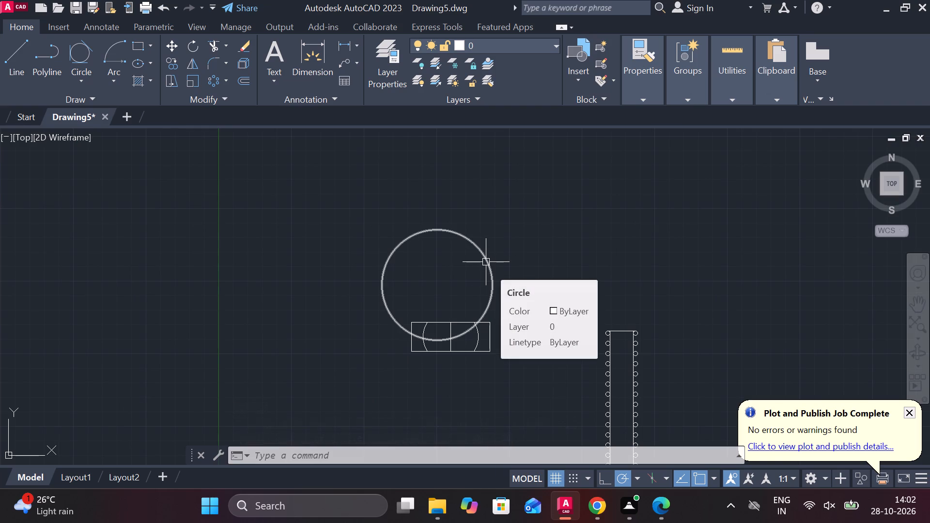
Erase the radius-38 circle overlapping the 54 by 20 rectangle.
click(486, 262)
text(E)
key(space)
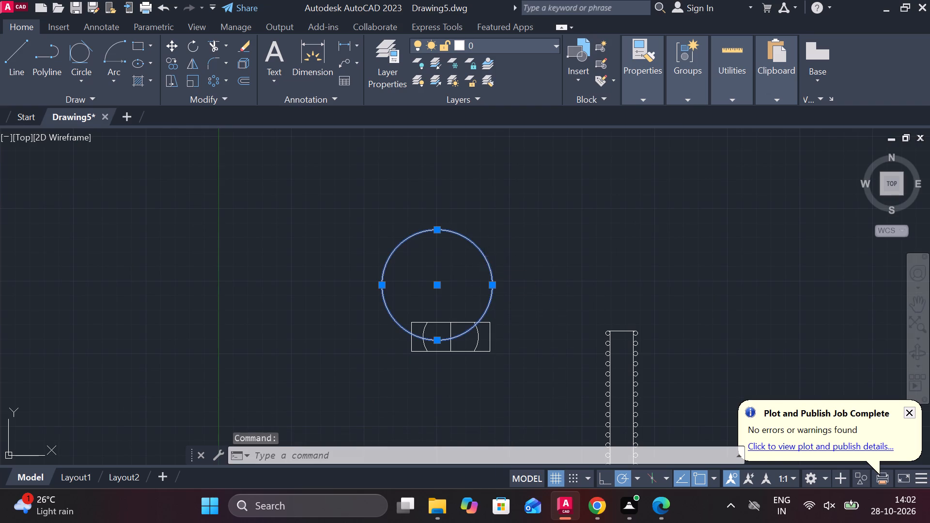
Draw a circle of diameter 38 in the empty space above the 54 by 20 rectangle.
scroll(486, 262, up, 3)
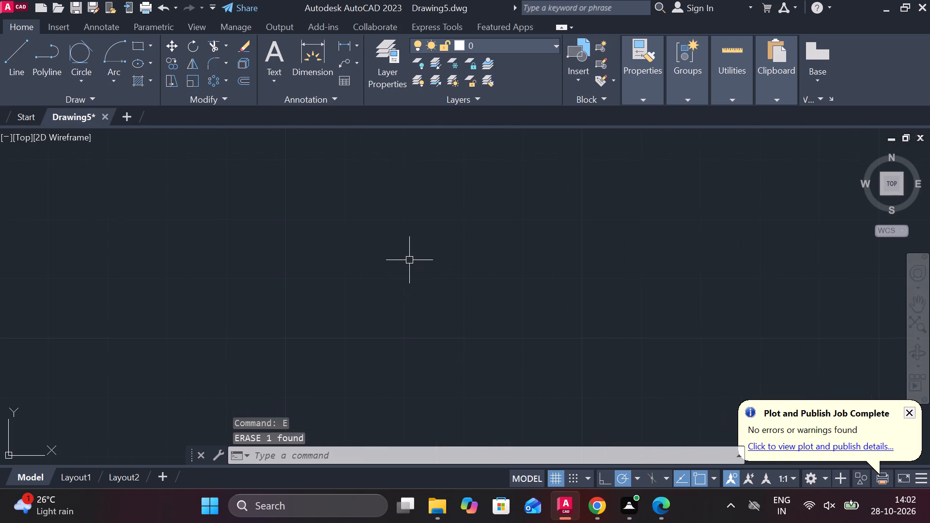
key(c)
key(Return)
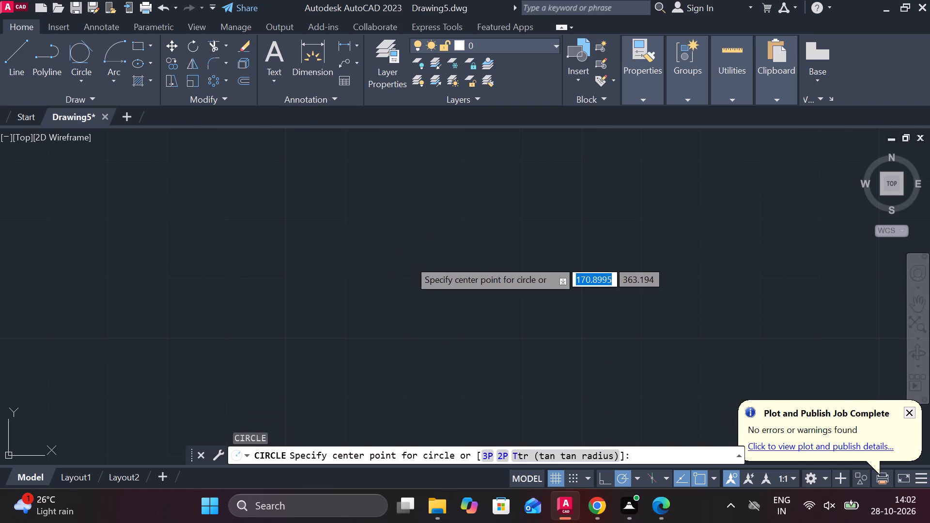
key(d)
key(Return)
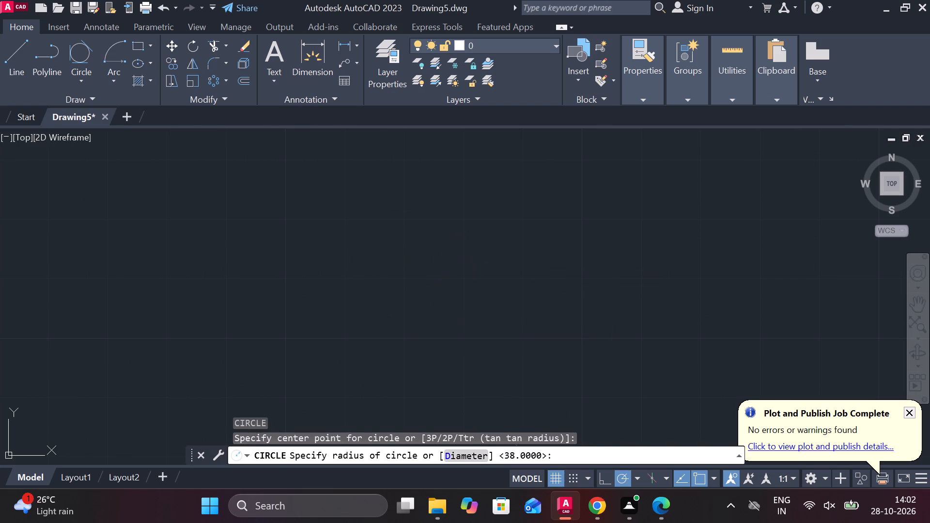
text(38)
key(Return)
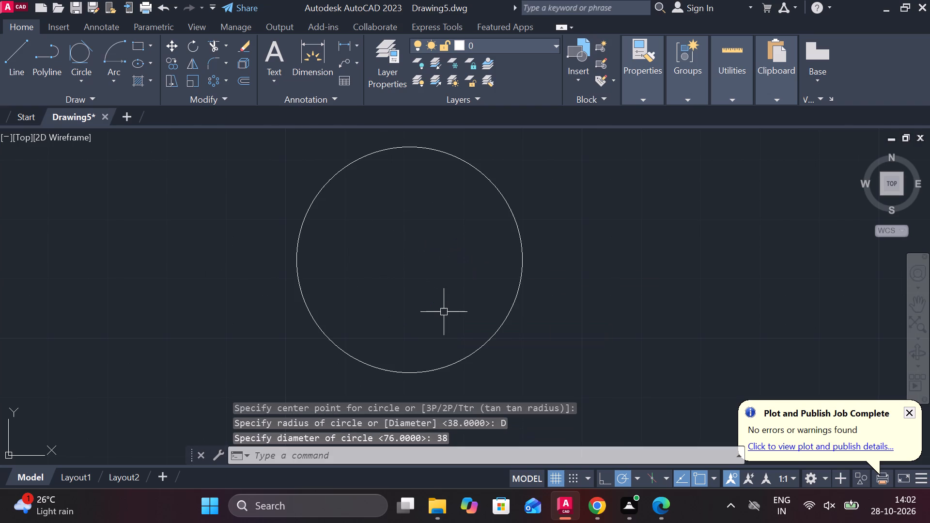
Draw a horizontal line across the new circle from its right quadrant to its left quadrant.
click(14, 52)
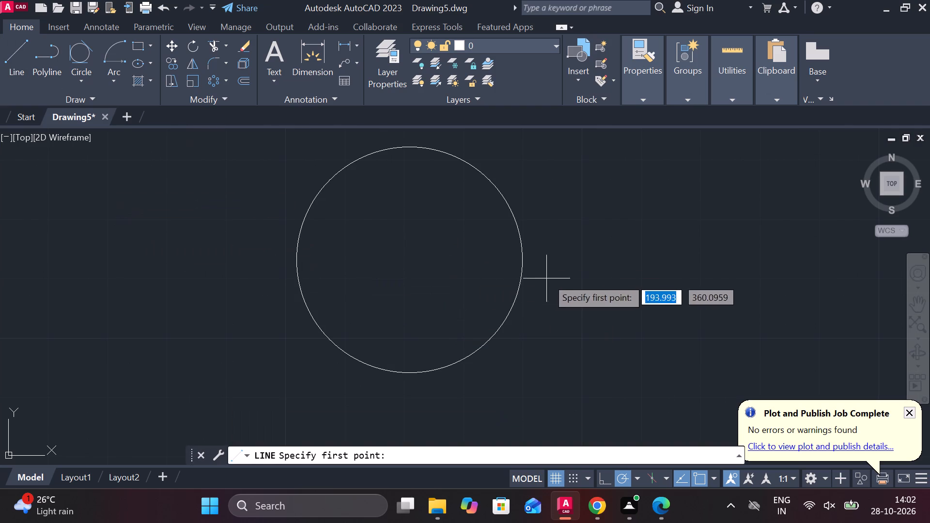
click(524, 259)
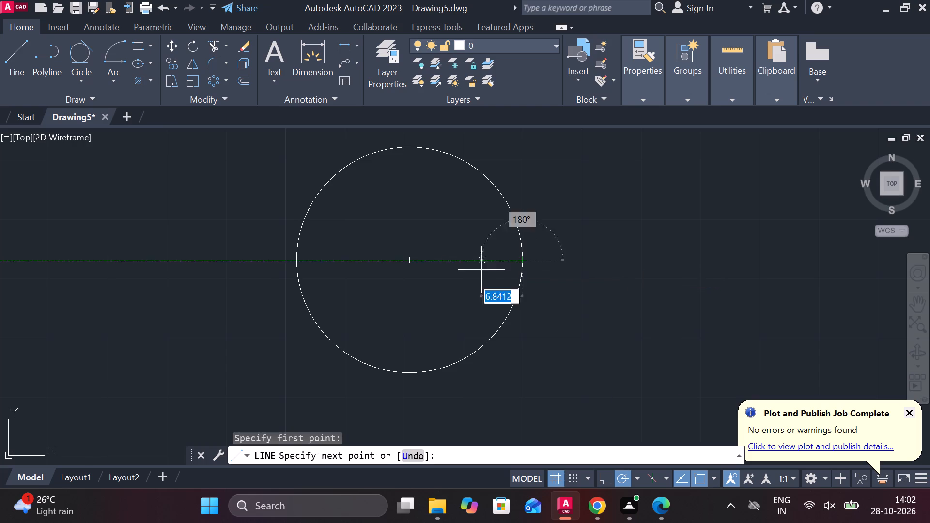
click(298, 264)
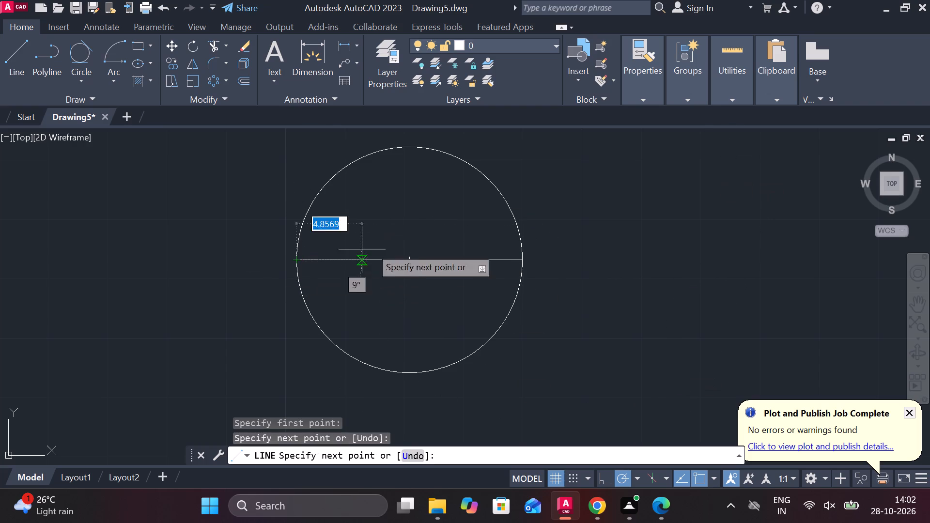
key(Escape)
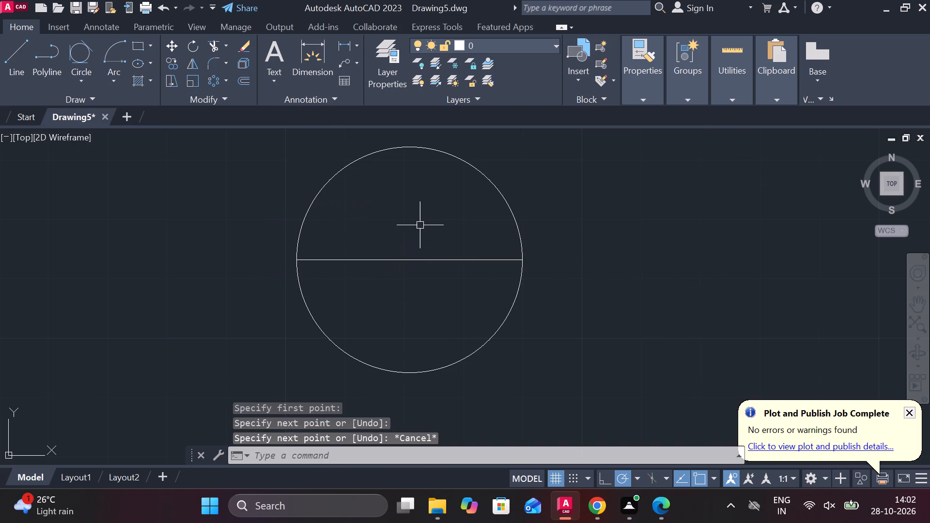
Draw a 38 by 20 rectangle of lines around the horizontal diameter, starting at its right end and extending 10 above and below it.
key(l)
key(Return)
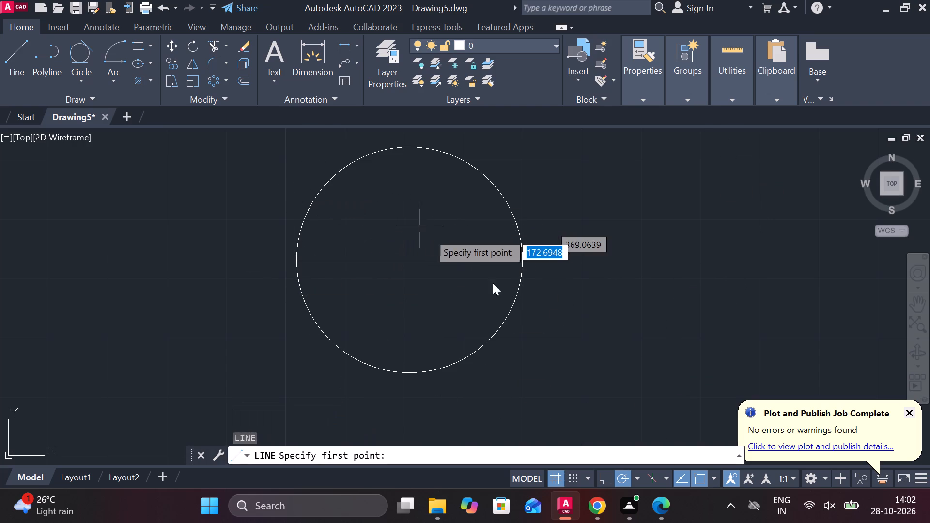
click(526, 263)
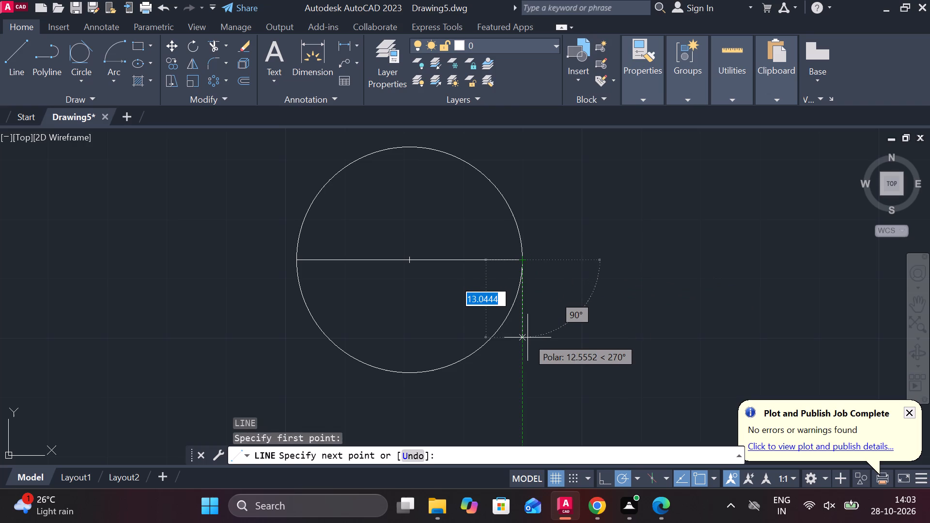
text(10)
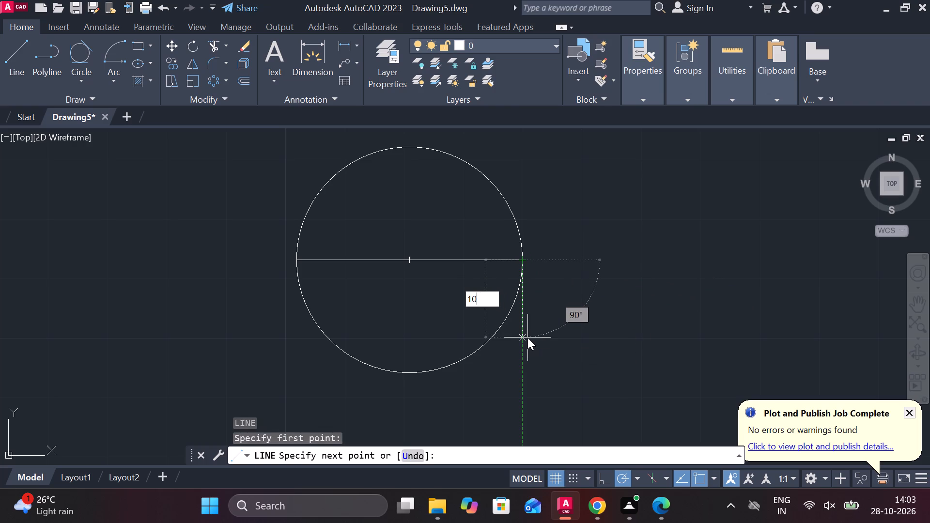
key(Return)
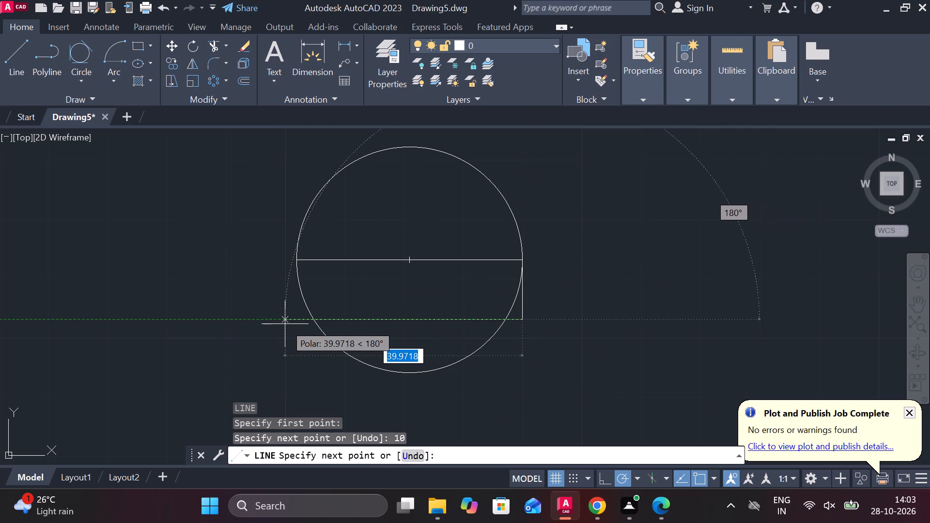
text(38)
key(Return)
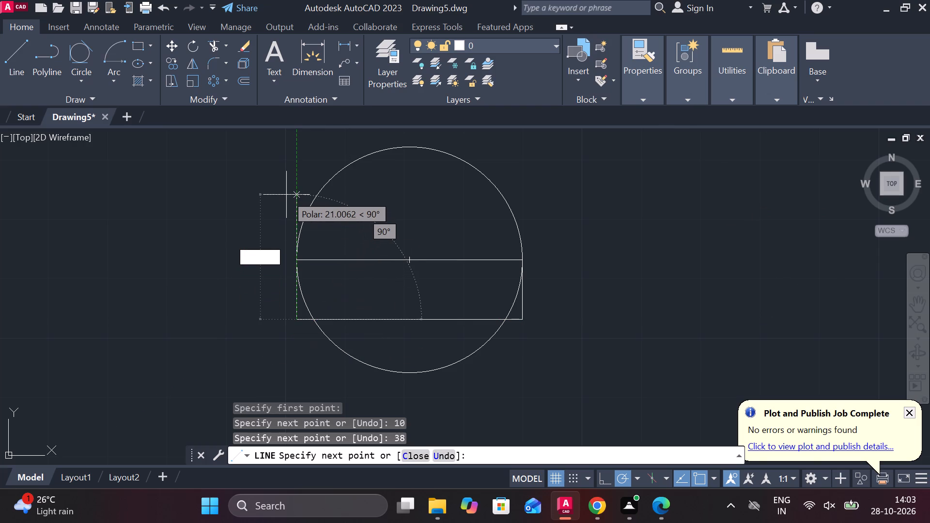
text(20)
key(Return)
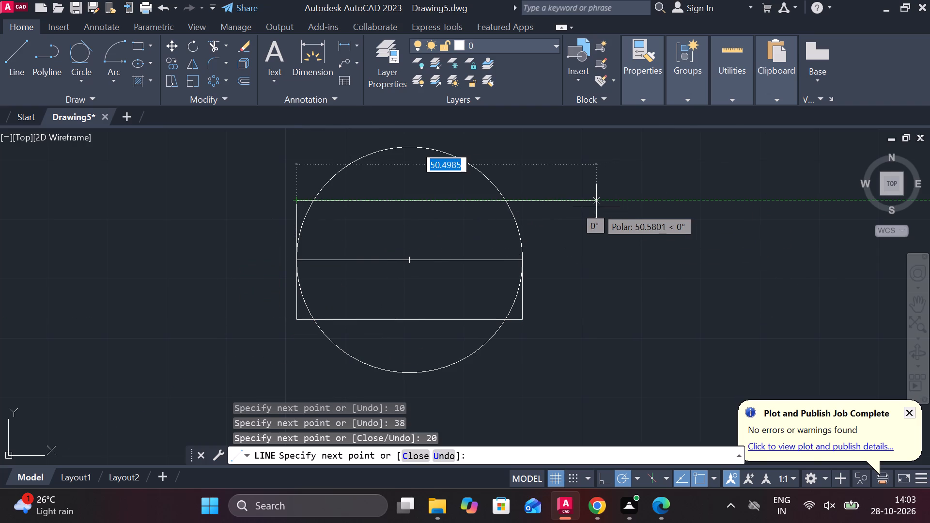
text(38)
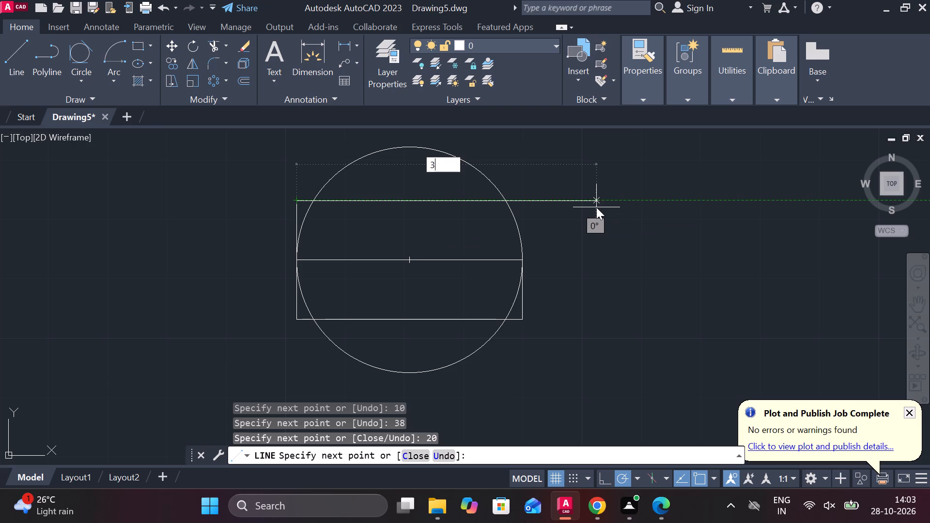
key(Return)
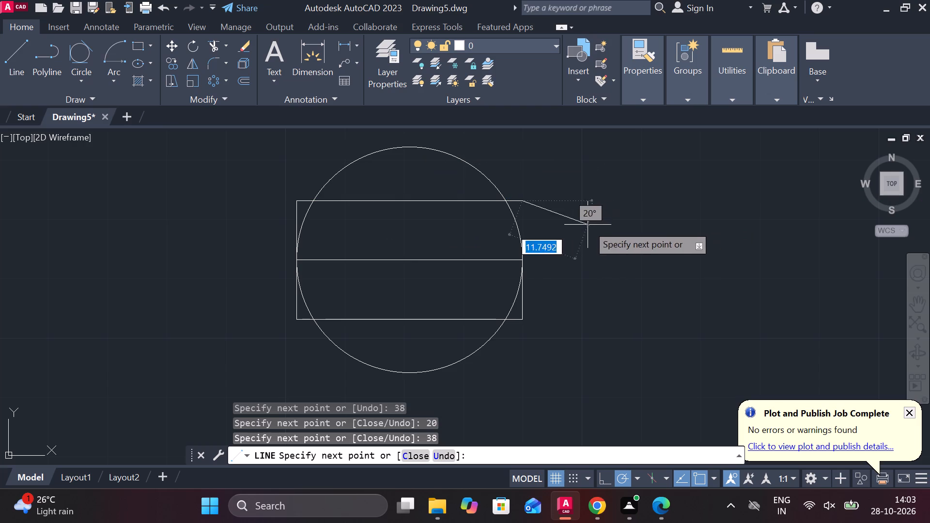
key(1)
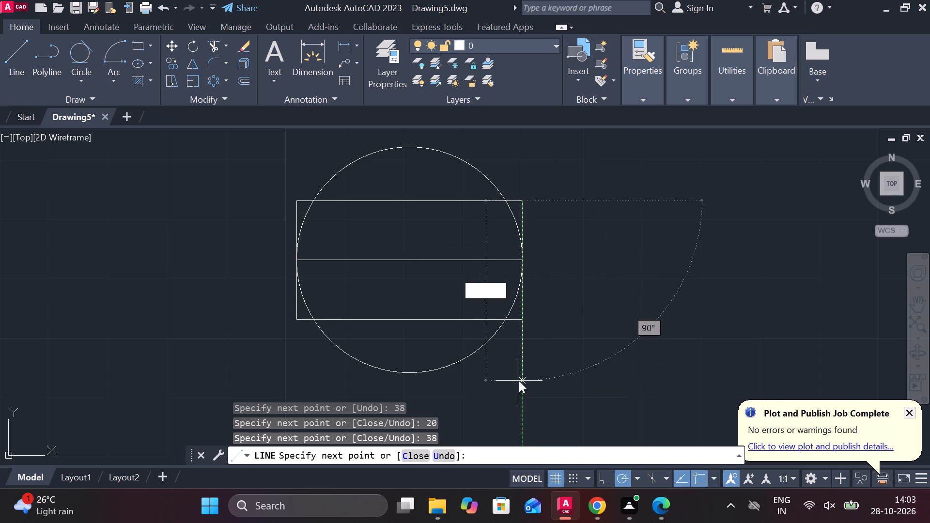
key(0)
key(Return)
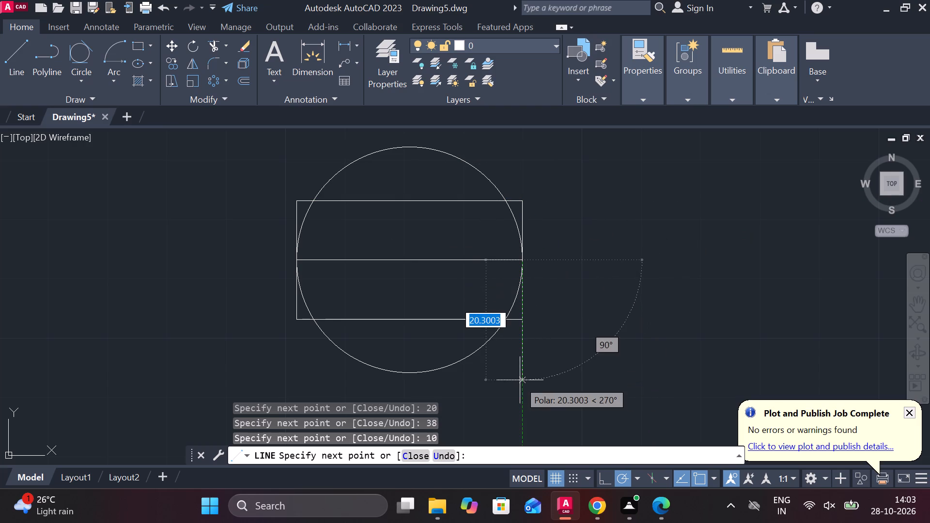
key(Escape)
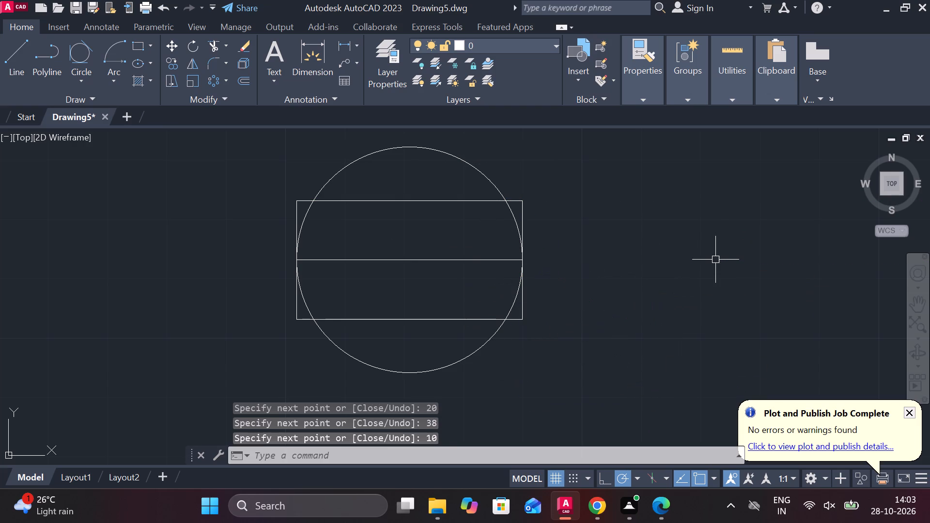
Trim the portions of the circle above and below the 38 by 20 rectangle, leaving the two side arcs.
text(TR)
key(space)
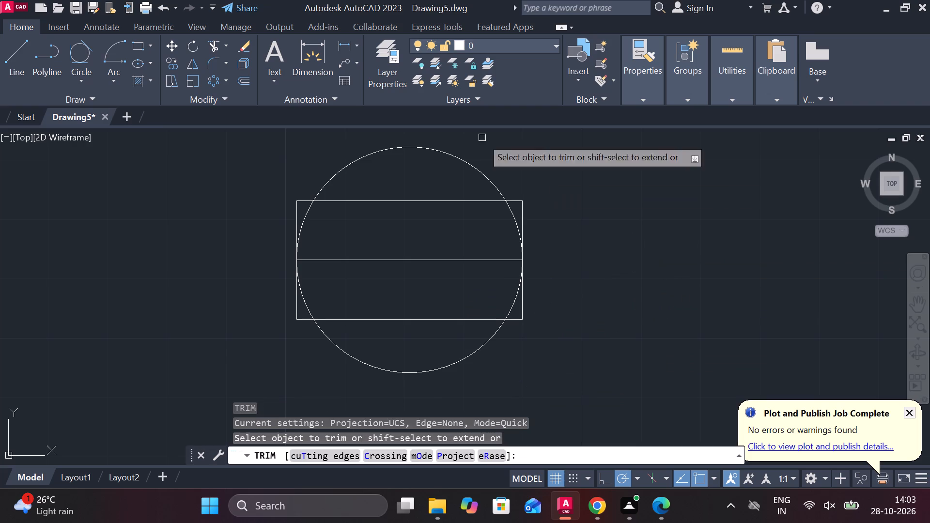
click(467, 166)
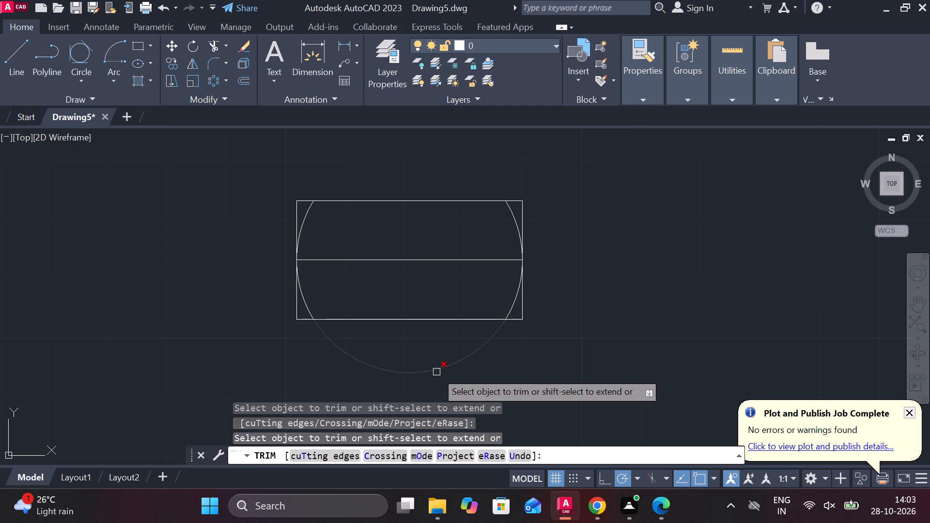
click(463, 361)
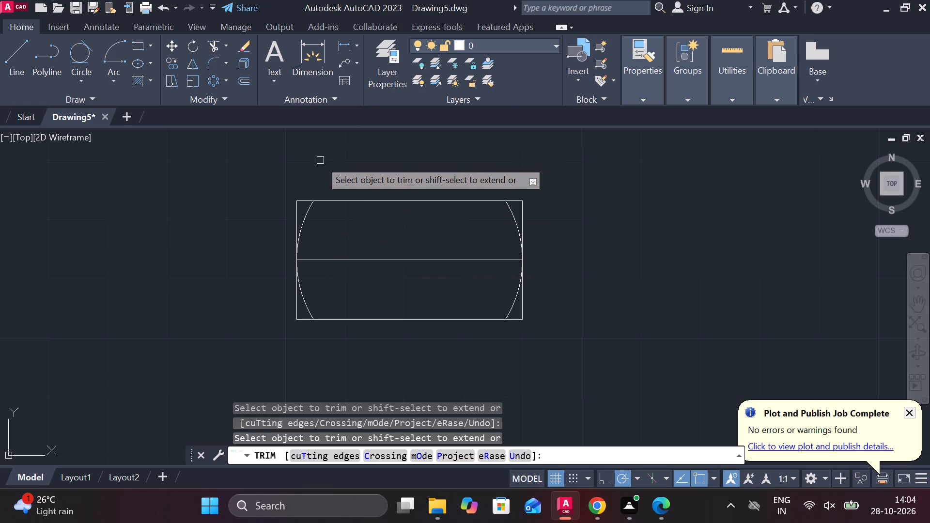
Check the left arc's radius with a radius dimension without placing it.
click(357, 45)
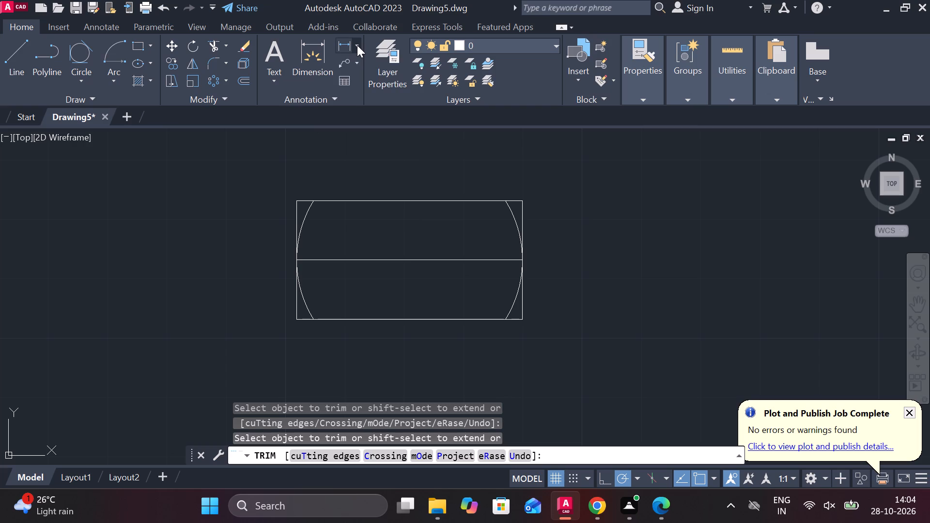
double_click(365, 192)
click(309, 313)
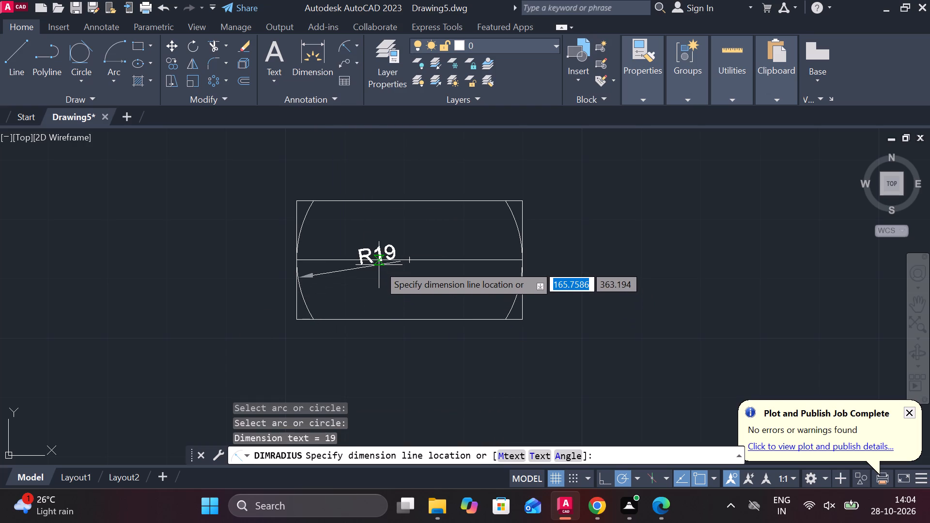
key(Escape)
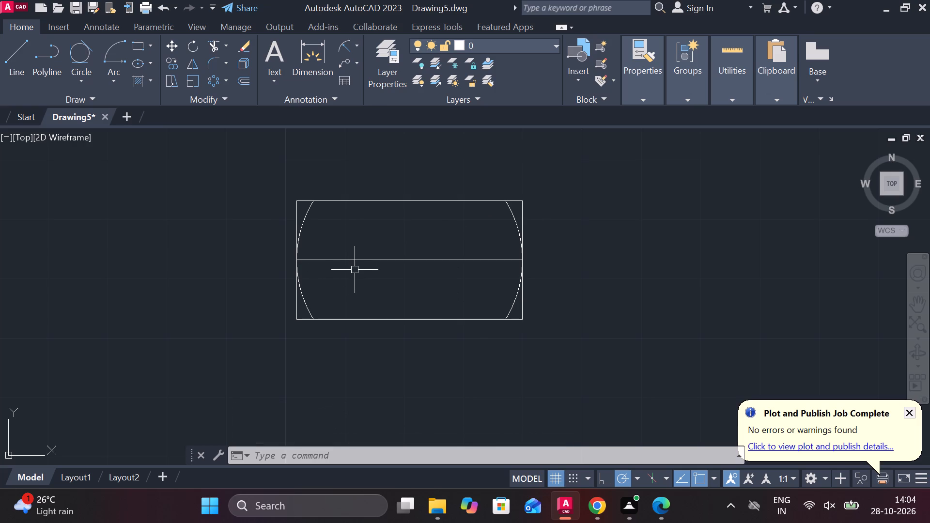
key(Escape)
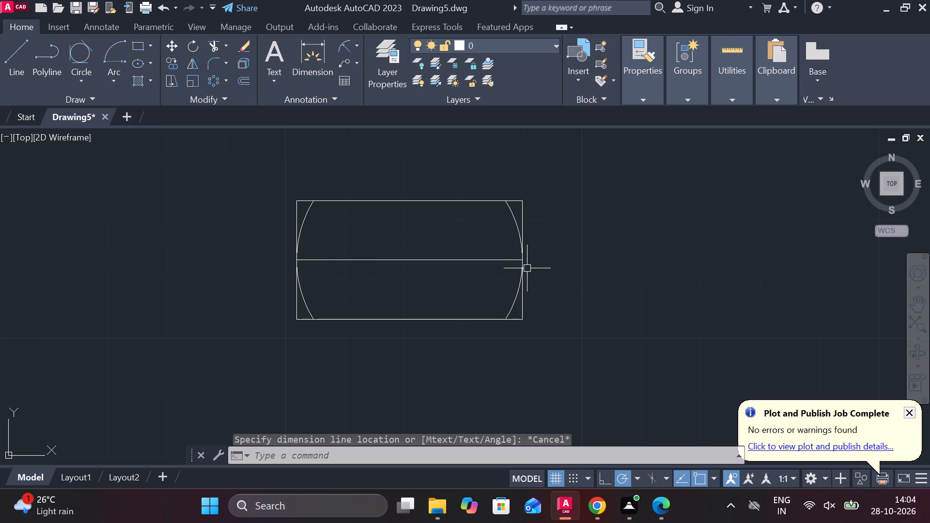
Offset the right arc outward by 8, beyond the rectangle's right edge.
click(517, 295)
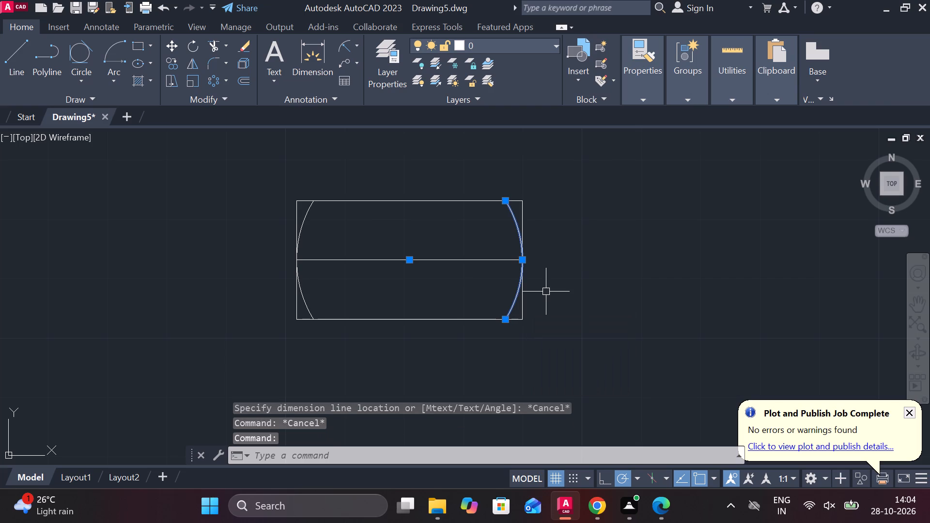
key(o)
key(Return)
key(Return)
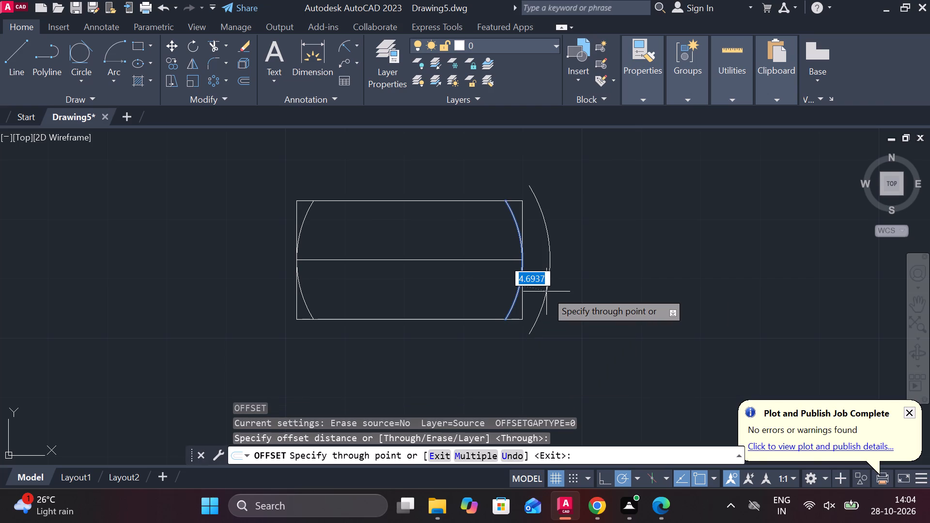
key(8)
key(Return)
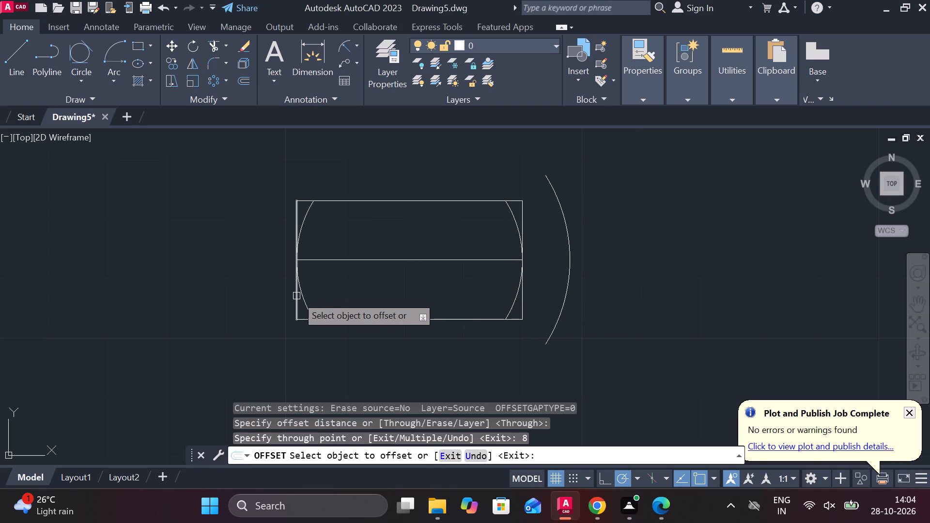
Offset the left radius-19 arc outward by 8, beyond the rectangle's left edge.
click(303, 299)
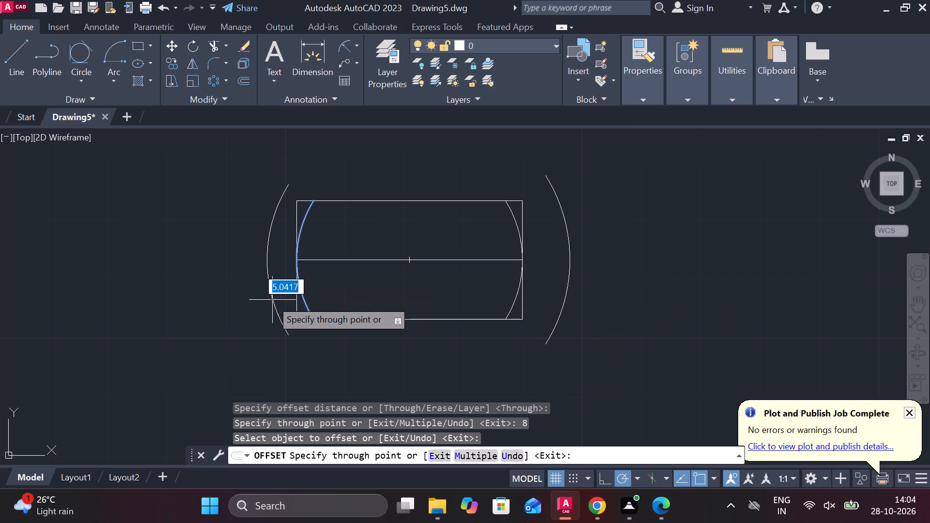
key(8)
key(Return)
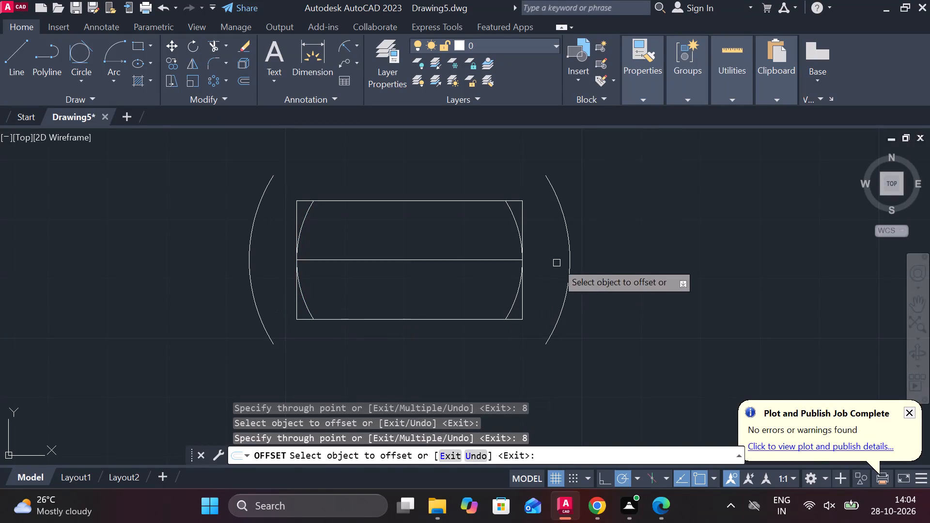
key(Escape)
Extend both ends of the rectangle's top and bottom lines to the outer offset arcs.
text(EX)
key(space)
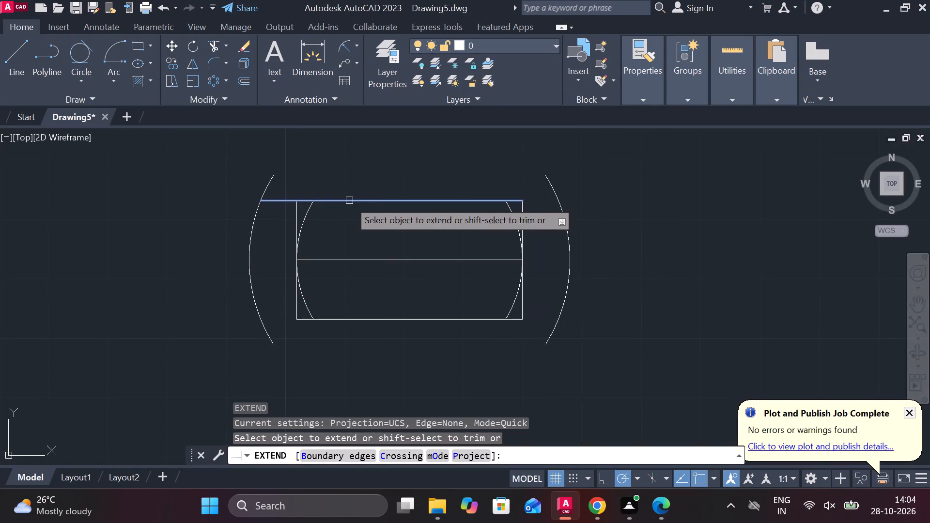
click(349, 200)
click(333, 320)
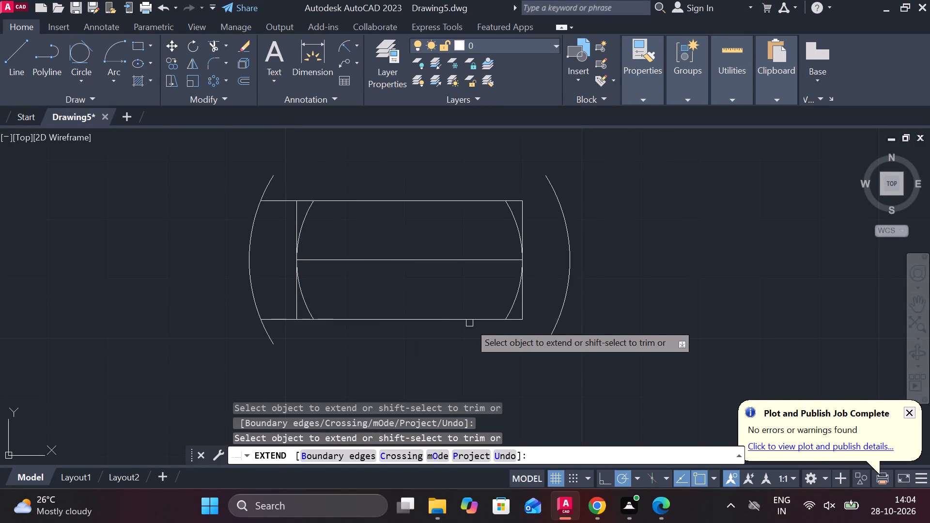
click(469, 323)
click(506, 199)
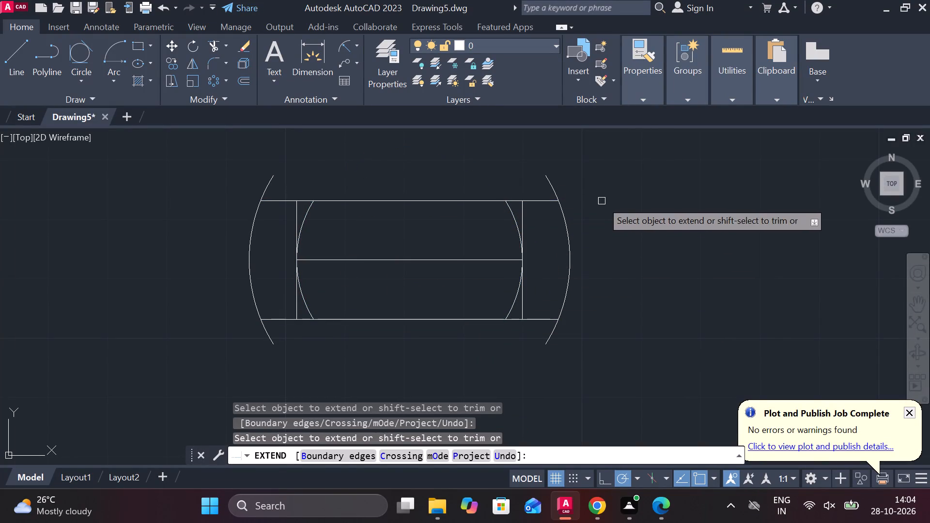
key(Escape)
Trim the ends of both outer arcs that project above and below the extended horizontal lines.
text(TR)
key(space)
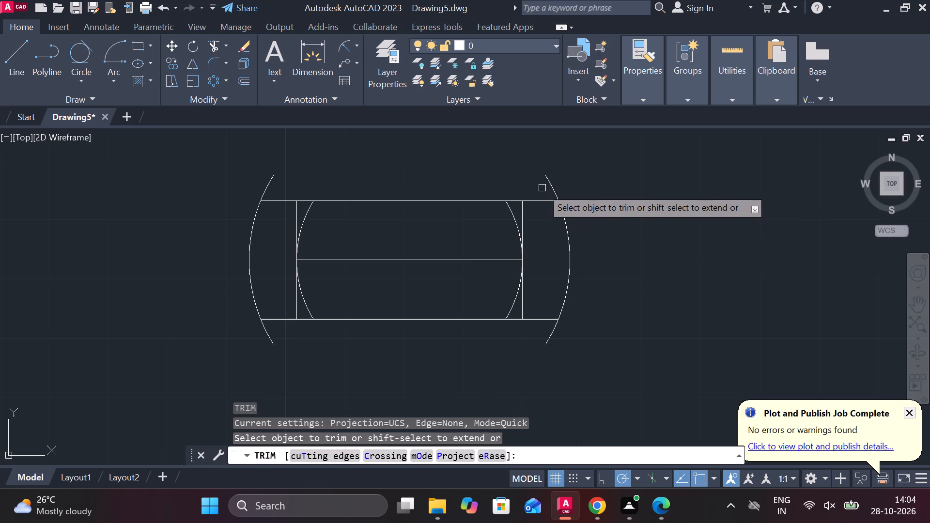
click(554, 184)
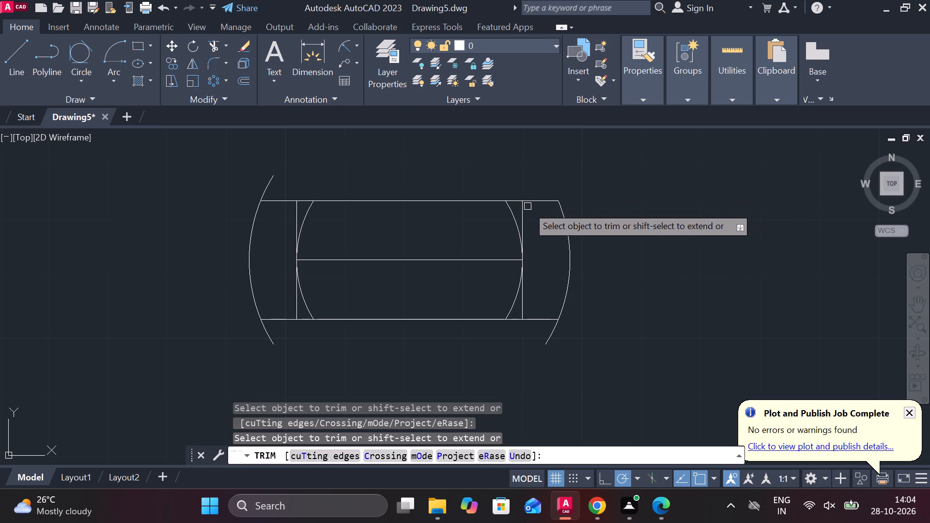
click(551, 338)
click(264, 339)
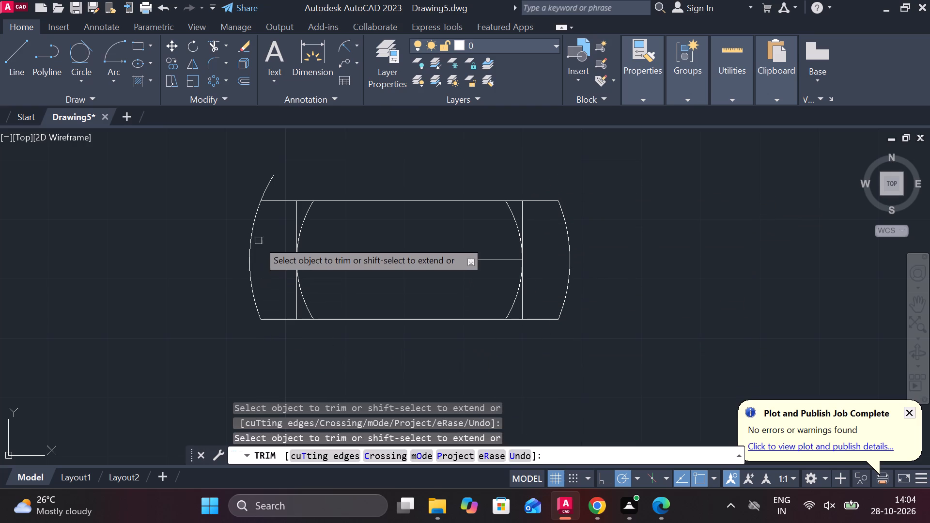
click(267, 187)
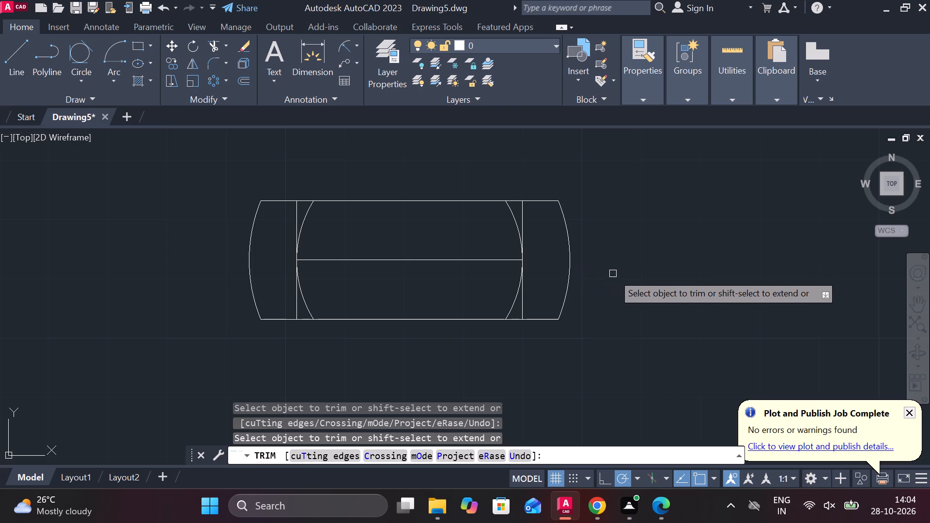
Trim away the rectangle's two vertical side lines, keeping the inner arcs and the horizontal centre line.
click(520, 312)
click(522, 222)
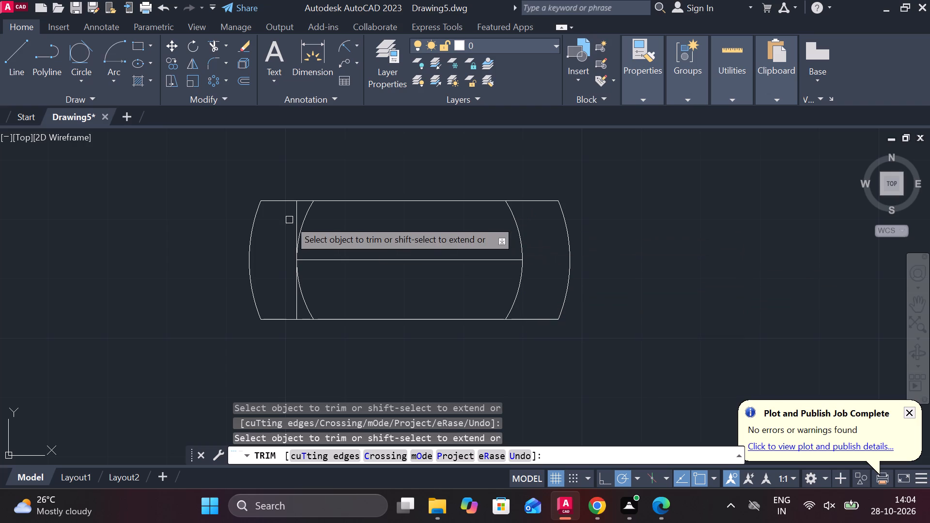
click(298, 208)
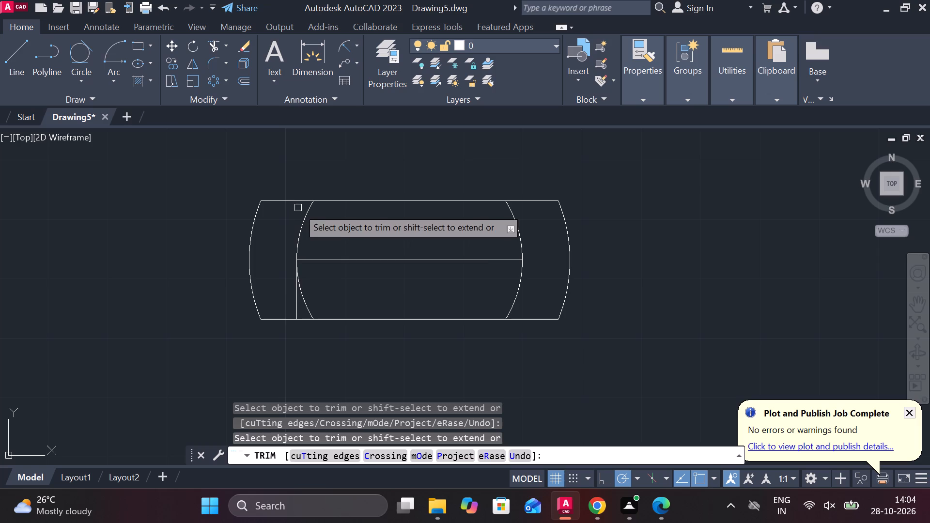
click(295, 308)
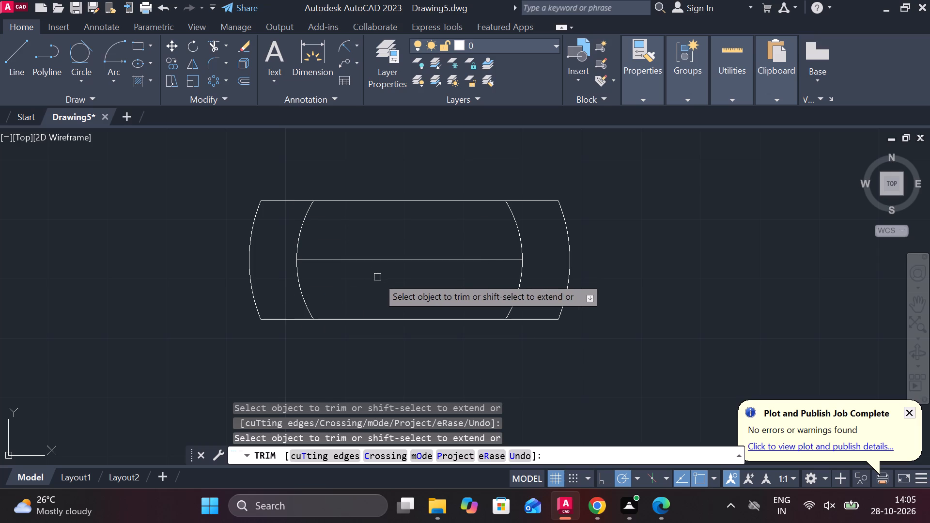
key(Escape)
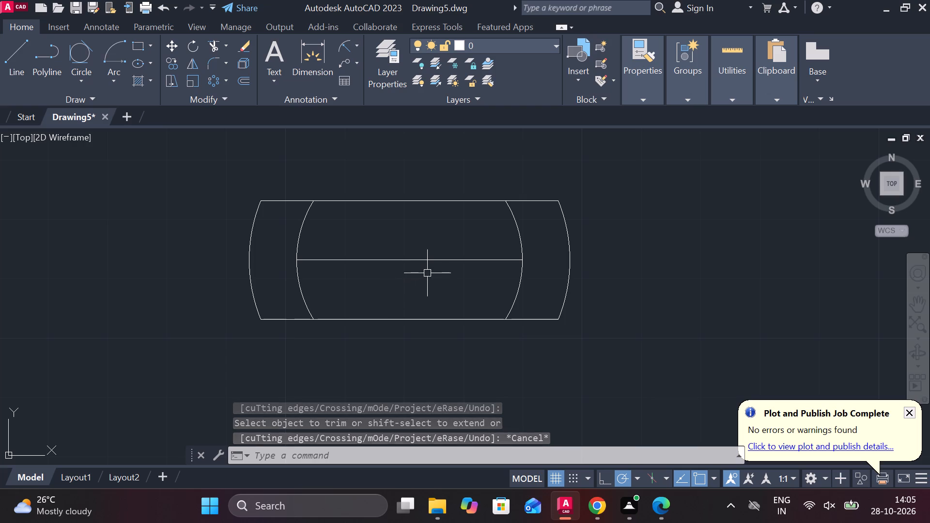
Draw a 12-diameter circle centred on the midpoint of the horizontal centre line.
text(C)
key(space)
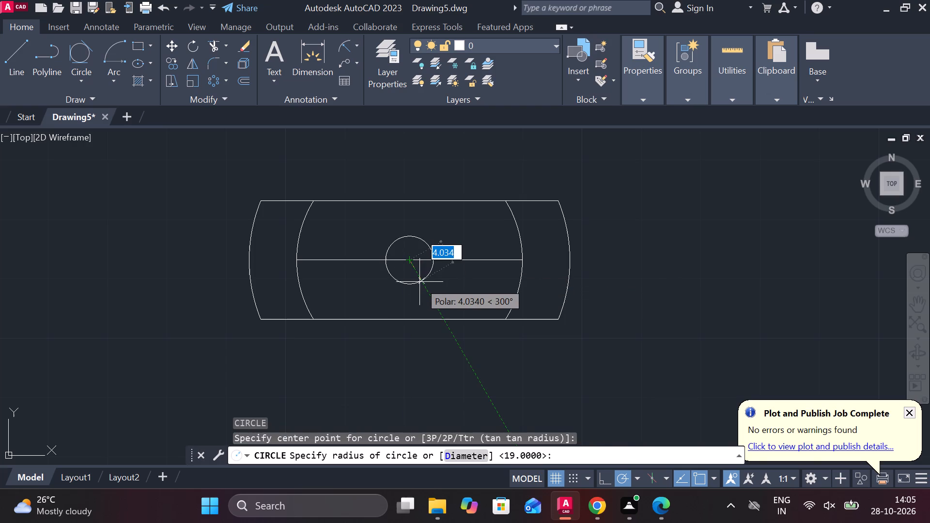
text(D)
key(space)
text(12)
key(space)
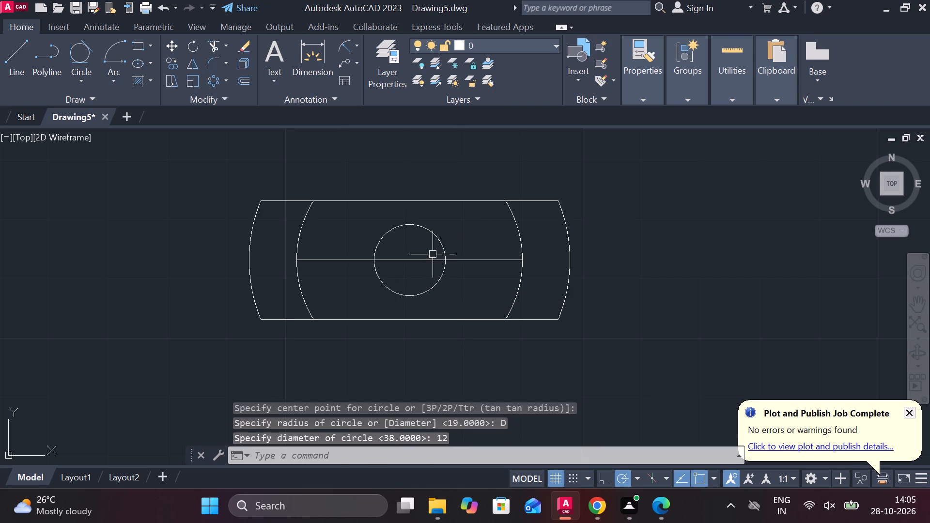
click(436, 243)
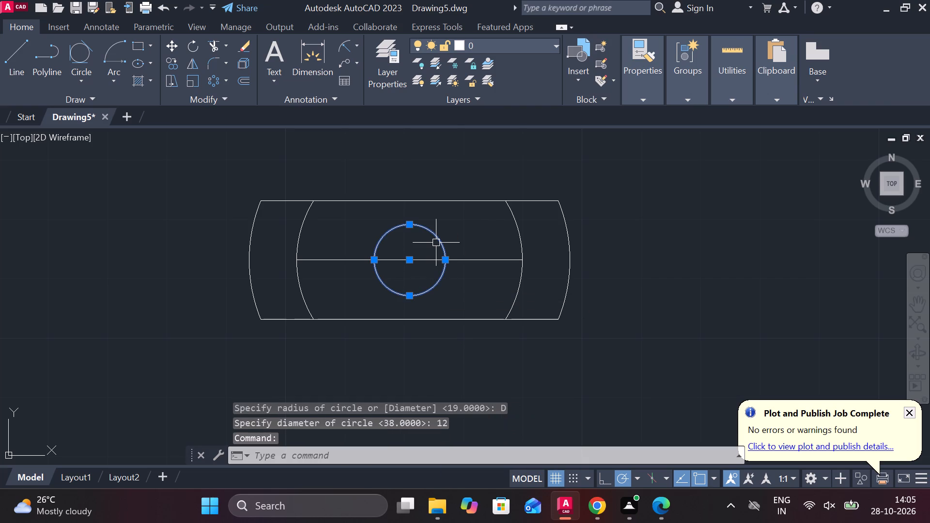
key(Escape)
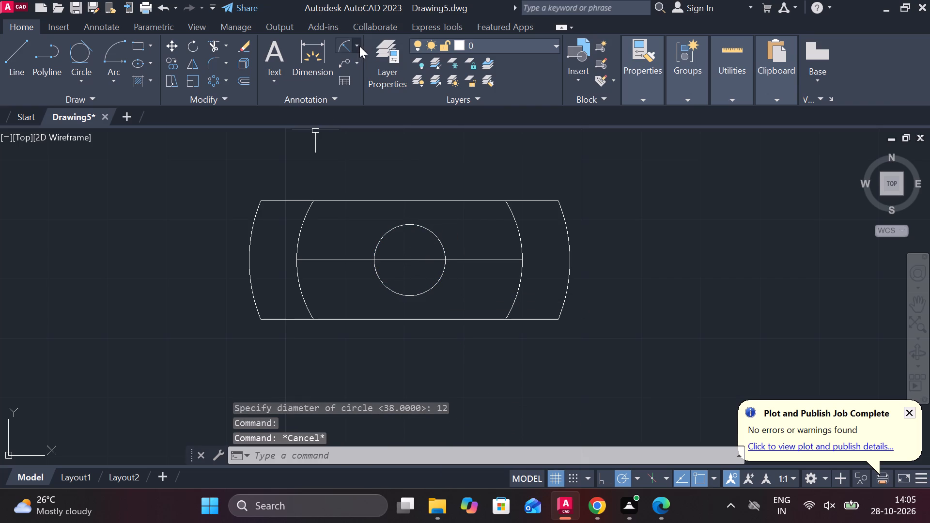
Check the circle's vertical diameter with a linear dimension without placing it.
click(359, 46)
click(371, 78)
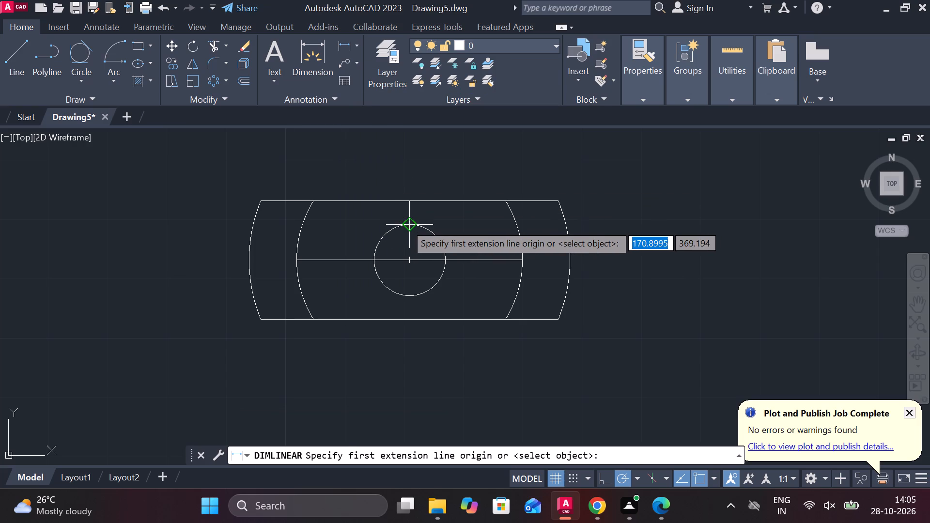
click(405, 224)
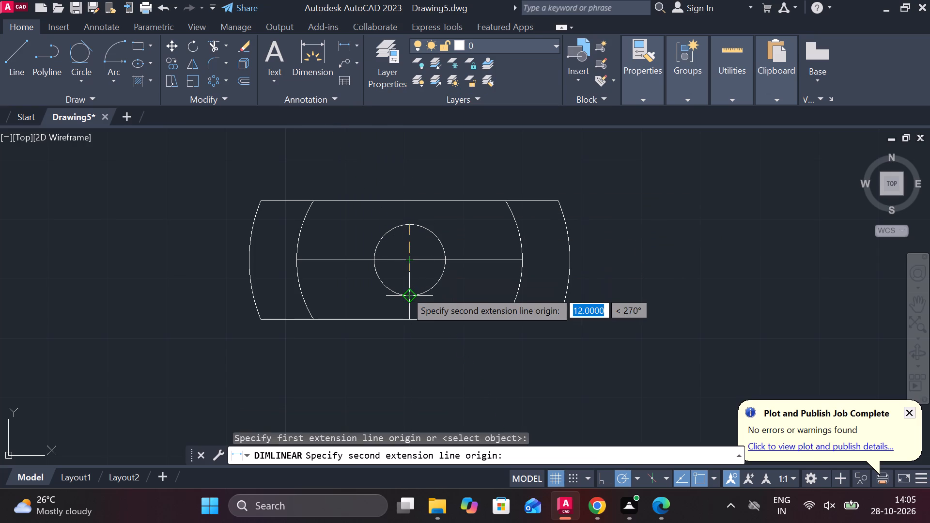
key(Escape)
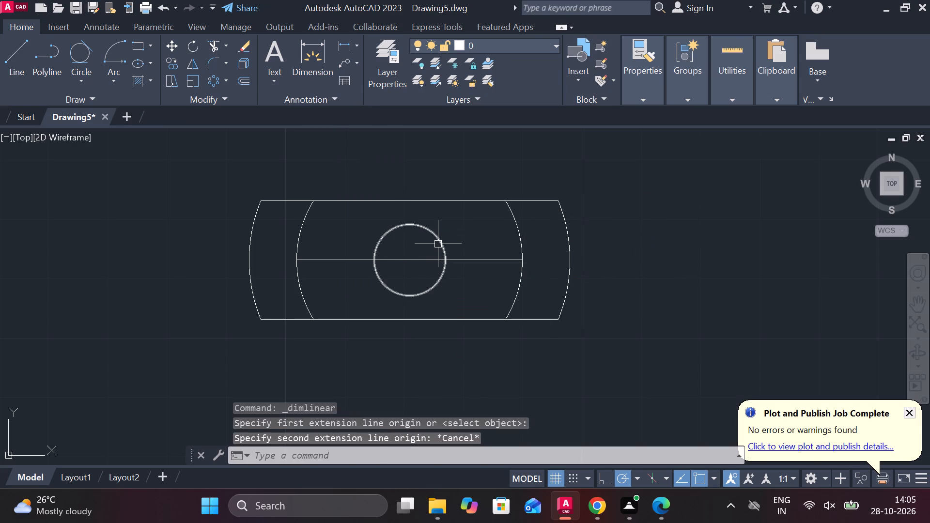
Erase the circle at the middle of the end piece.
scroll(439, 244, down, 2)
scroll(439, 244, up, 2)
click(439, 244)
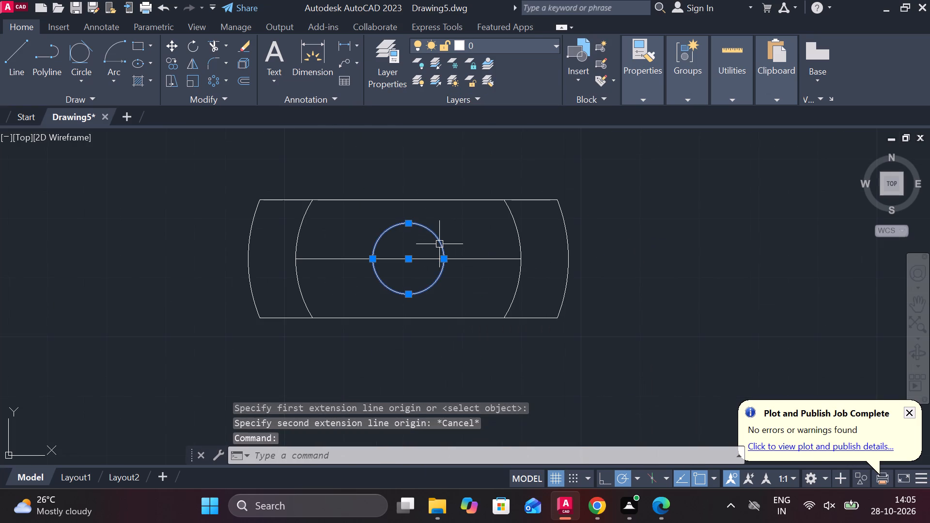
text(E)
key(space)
Draw a 12-diameter circle centred on the midpoint of the end piece's horizontal centre line.
text(C)
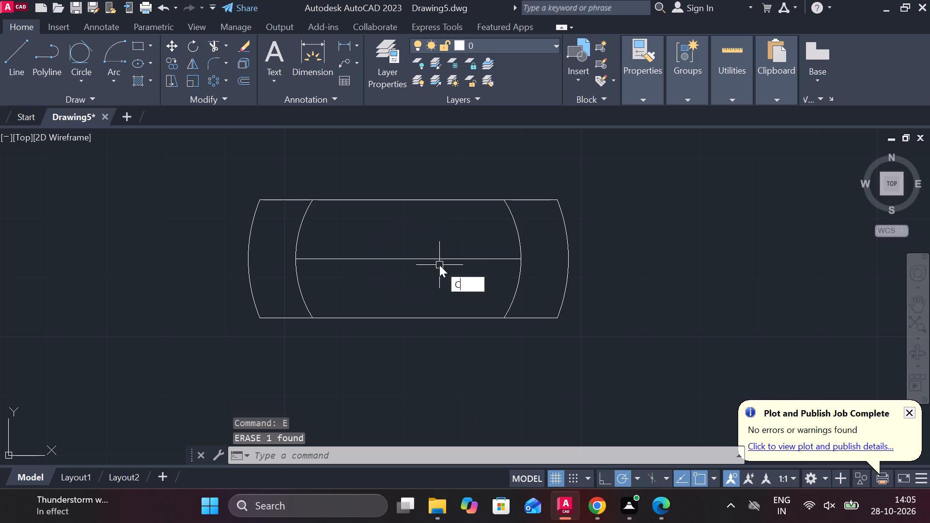
key(space)
click(409, 261)
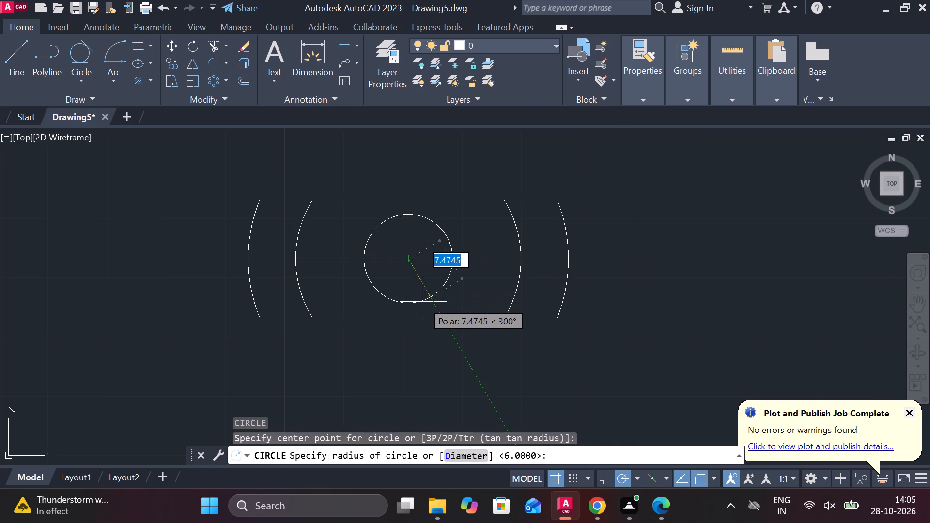
text(D)
key(space)
text(12)
key(space)
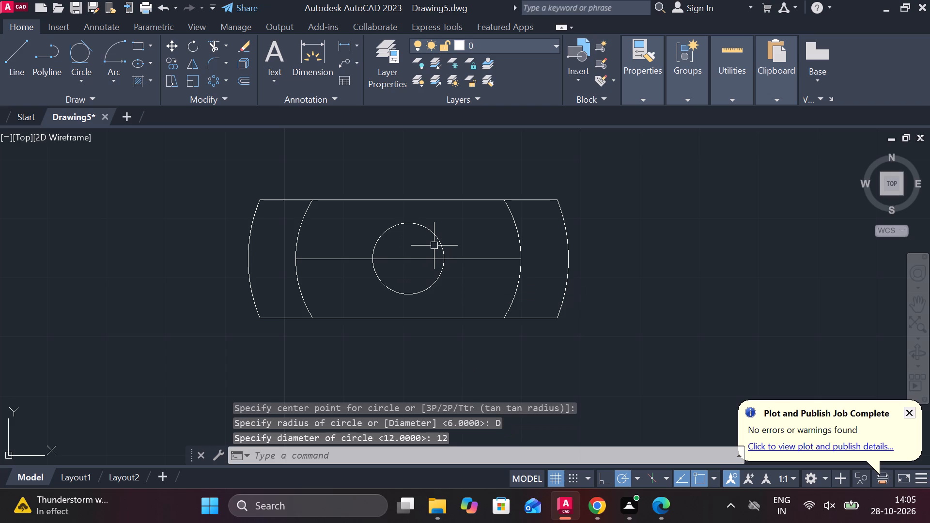
Move the 12-diameter circle 14 to the left along the horizontal centre line by its centre grip.
click(435, 240)
click(407, 259)
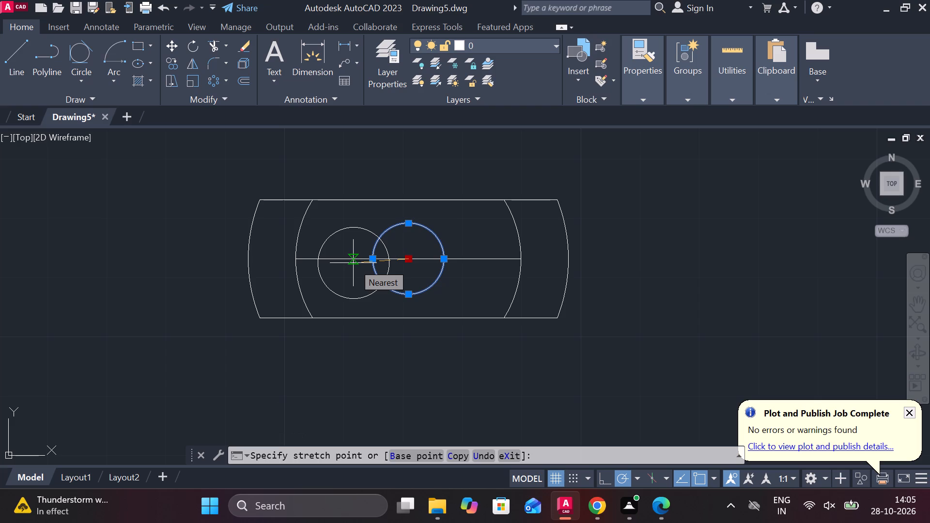
scroll(349, 258, up, 3)
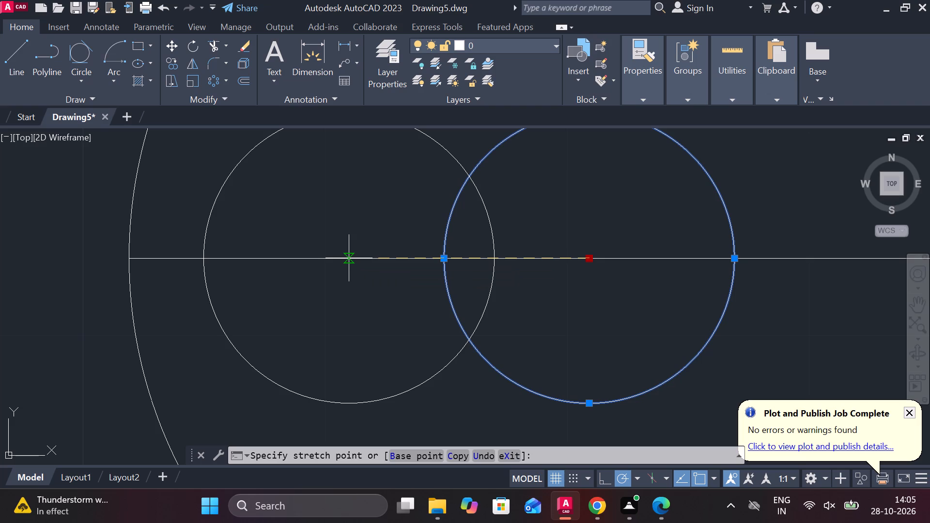
scroll(414, 266, down, 2)
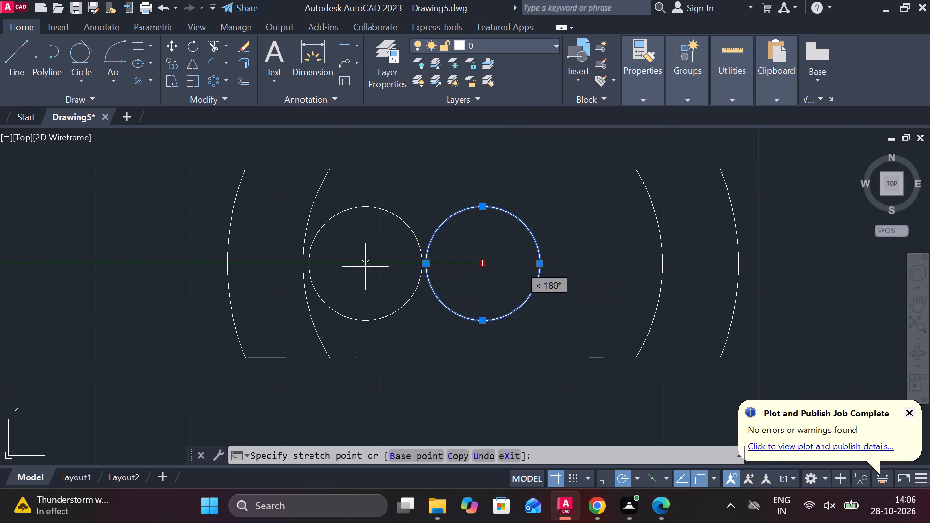
middle_drag(389, 293, 507, 306)
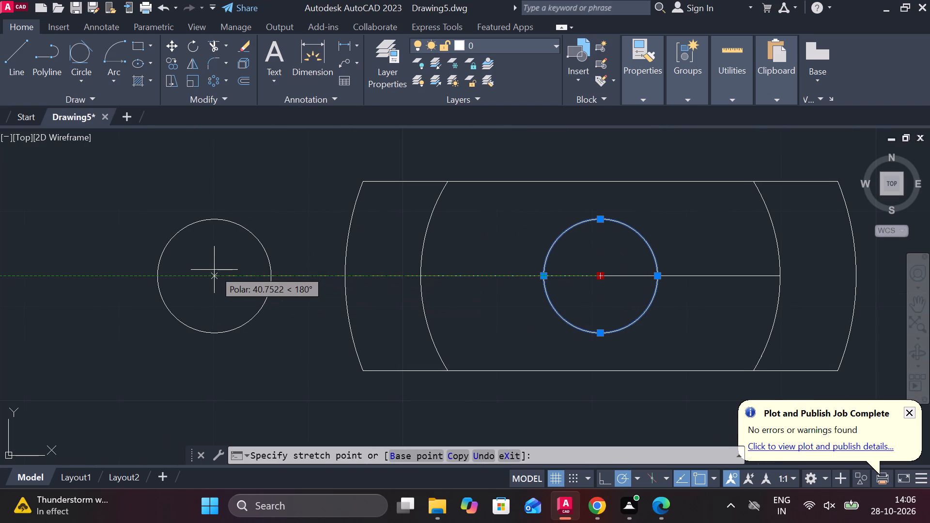
key(1)
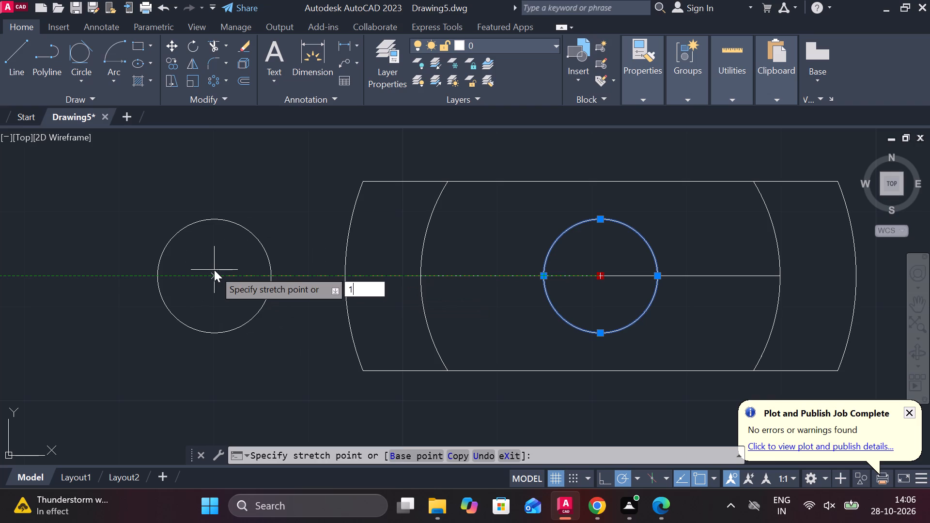
text(4)
key(space)
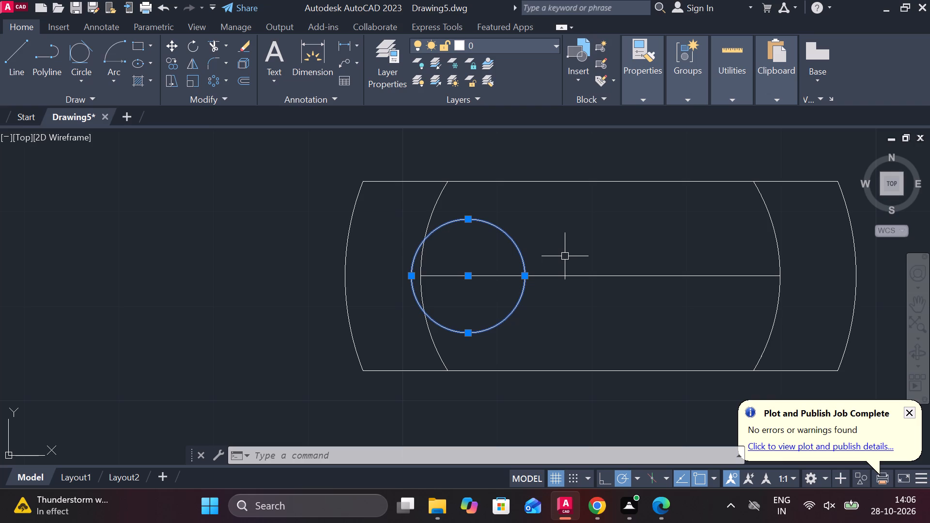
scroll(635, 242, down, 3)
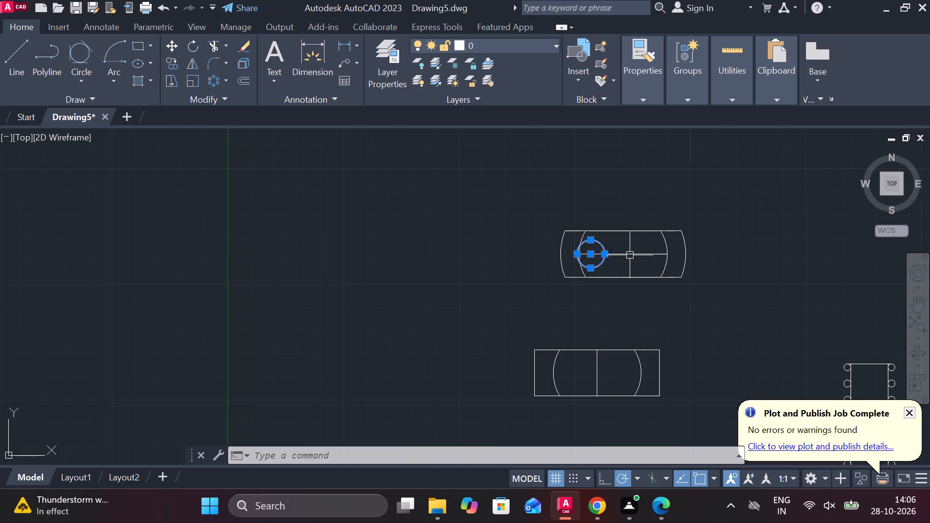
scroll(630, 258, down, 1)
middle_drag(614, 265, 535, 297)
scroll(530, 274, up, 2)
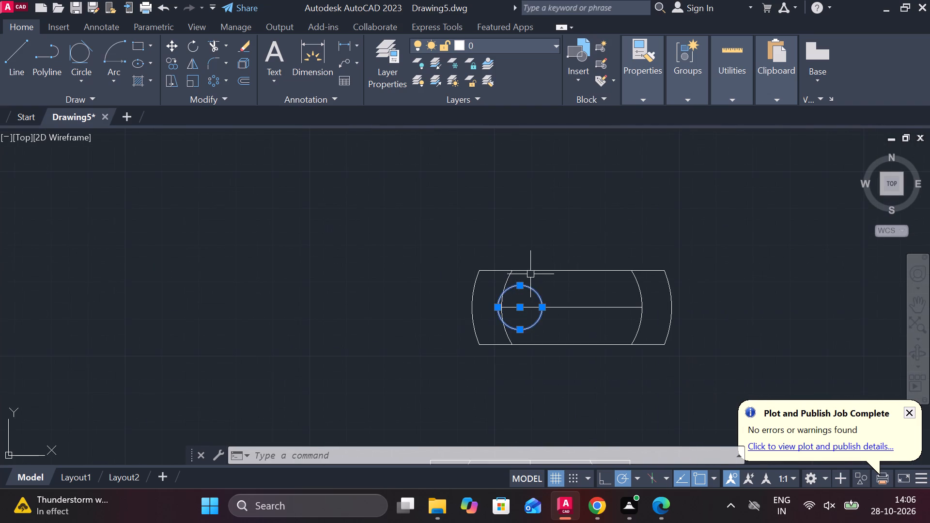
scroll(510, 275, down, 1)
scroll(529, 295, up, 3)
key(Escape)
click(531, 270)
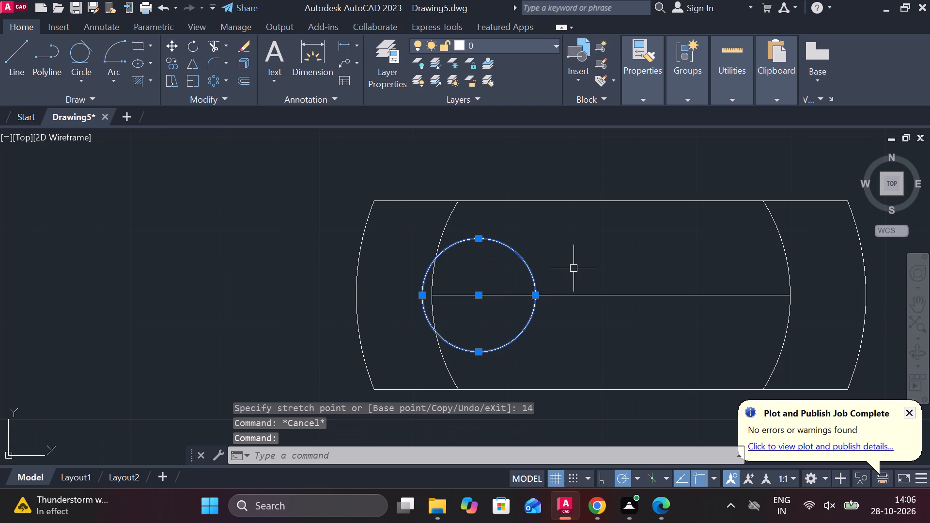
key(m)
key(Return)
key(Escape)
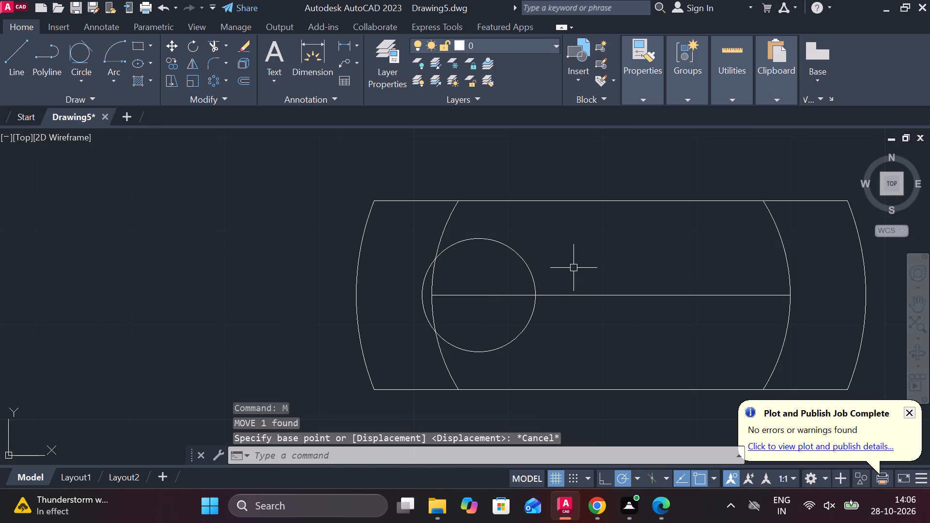
Copy the 12-diameter circle 28 to the right along the end piece's horizontal centre line.
click(538, 277)
key(Escape)
click(530, 272)
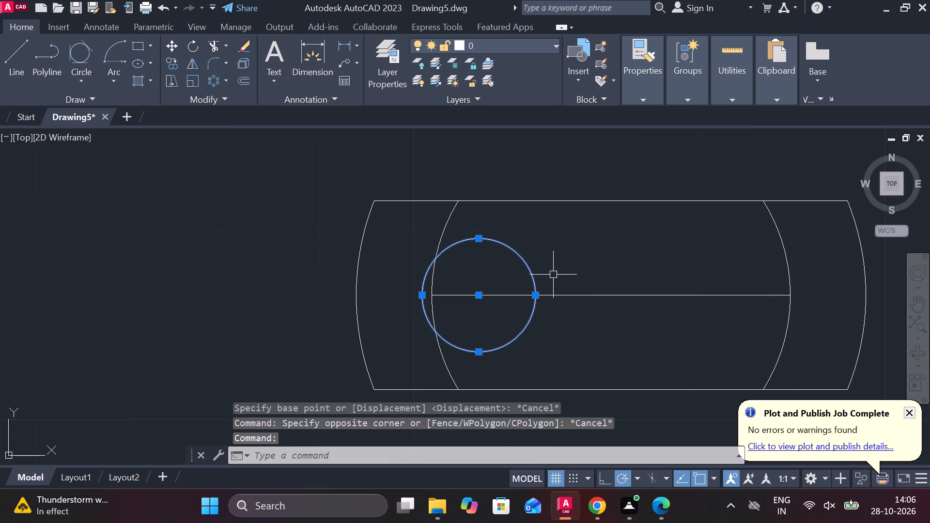
text(CO)
key(Return)
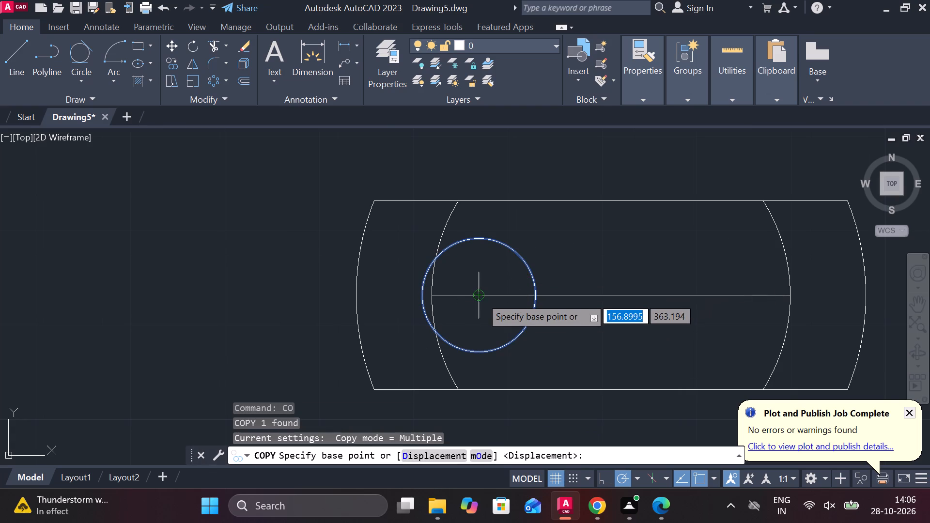
click(480, 297)
scroll(533, 296, down, 1)
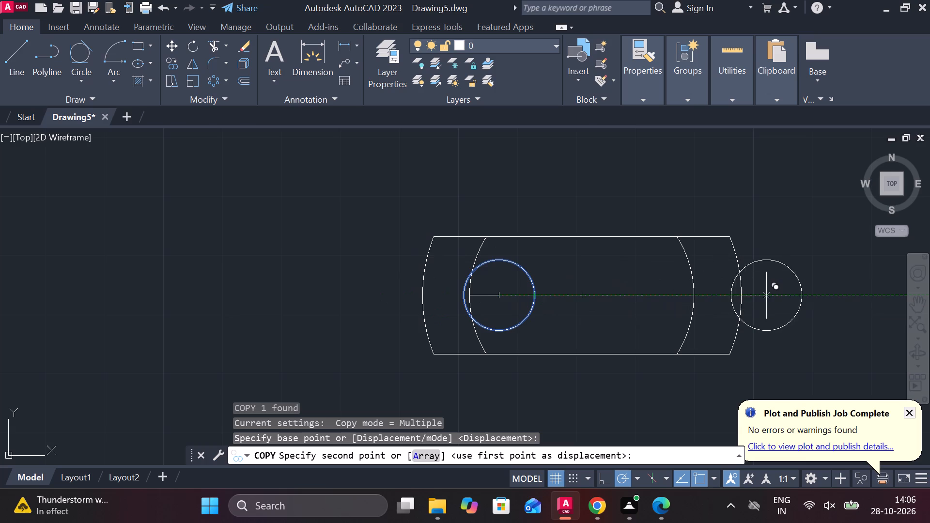
text(28)
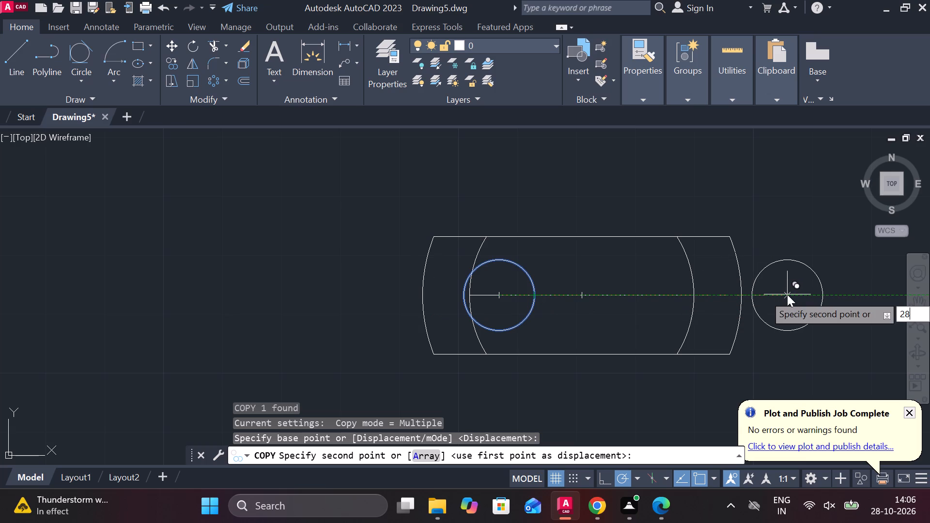
key(Return)
key(Escape)
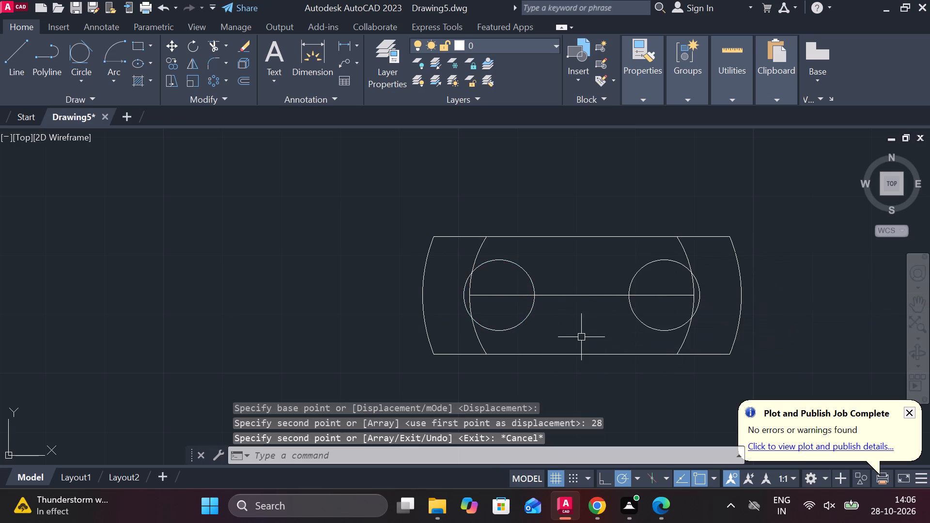
Erase the two inner arcs that cross the circles in the end piece.
middle_drag(518, 340, 401, 318)
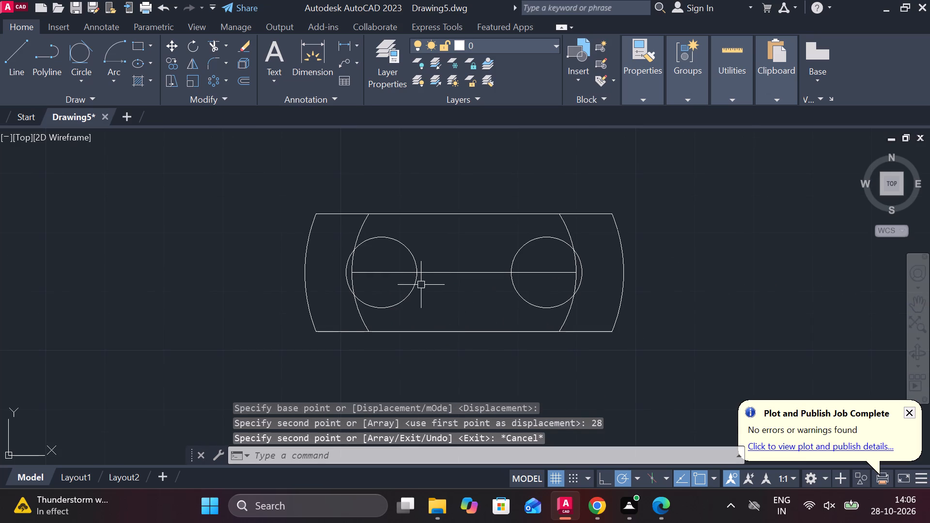
scroll(424, 285, up, 1)
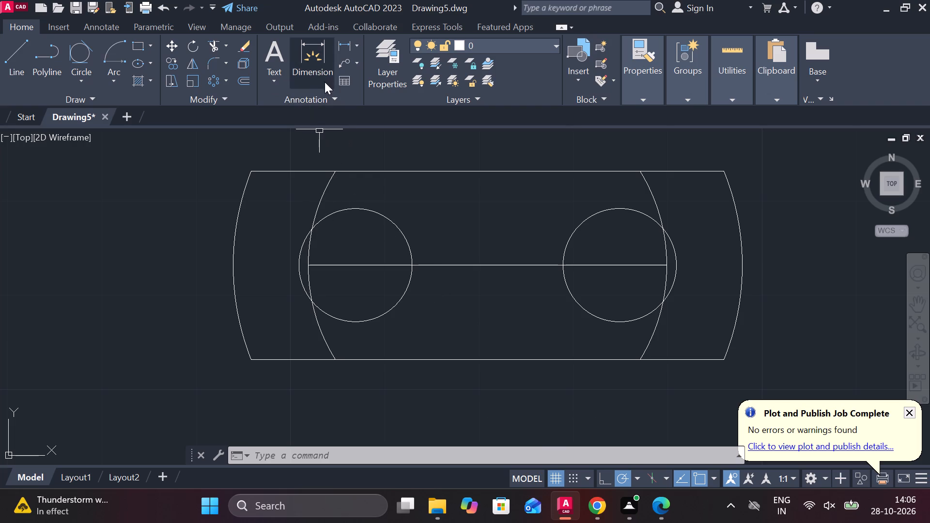
click(323, 193)
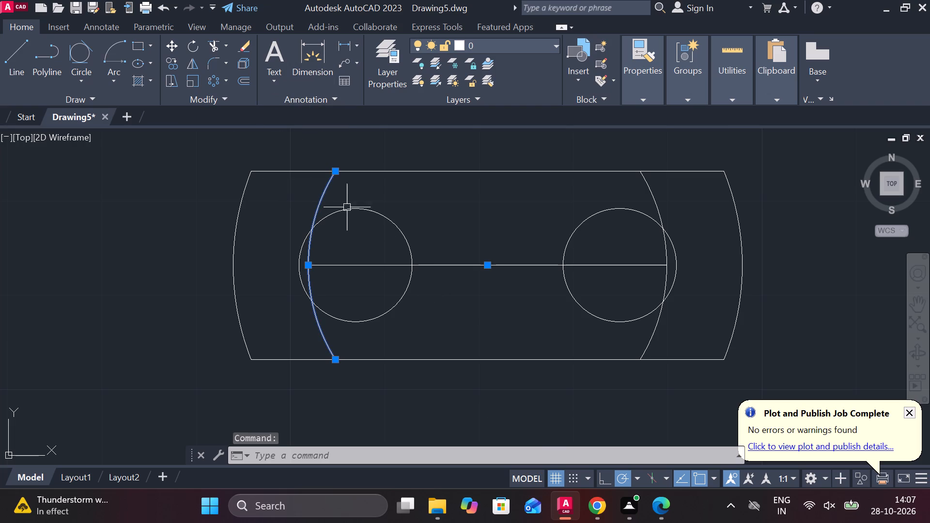
click(655, 194)
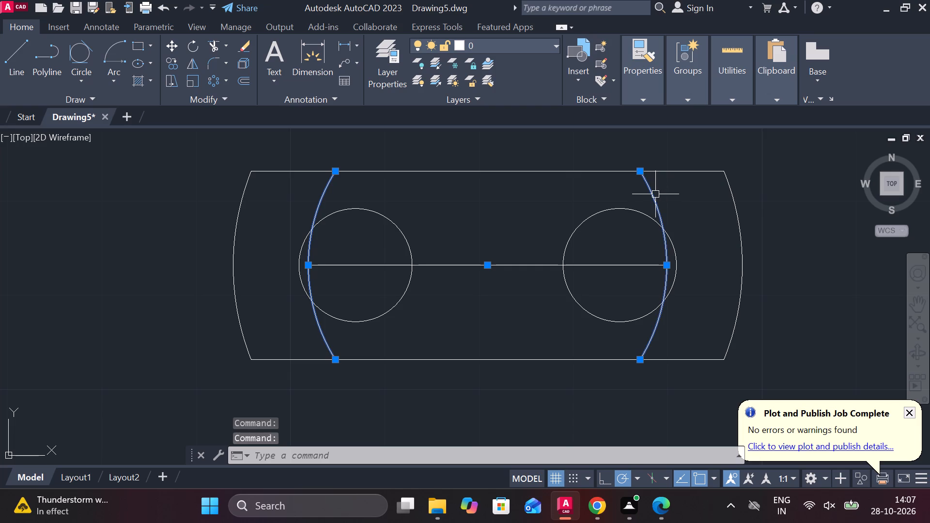
key(e)
key(space)
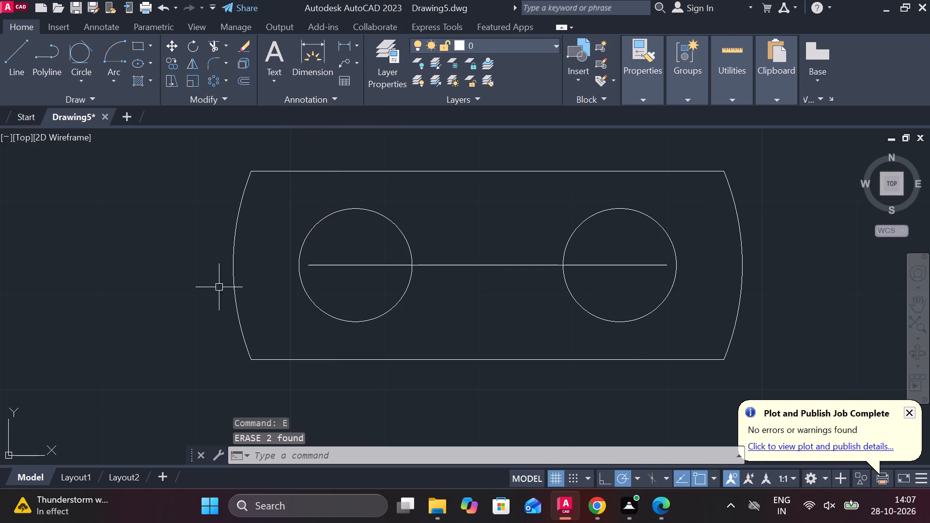
Draw a vertical line from the midpoint of the horizontal centre line up to the end piece's upper edge.
click(2, 60)
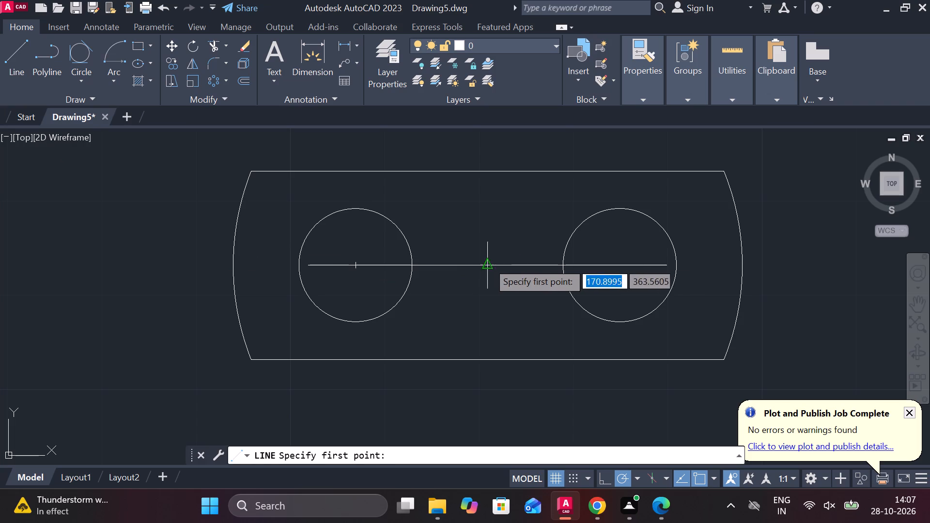
click(482, 262)
click(485, 166)
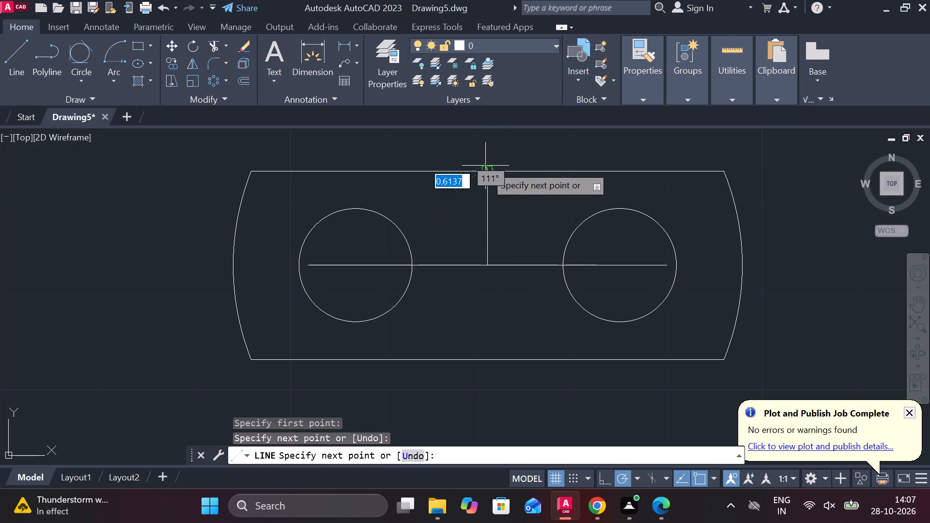
key(Escape)
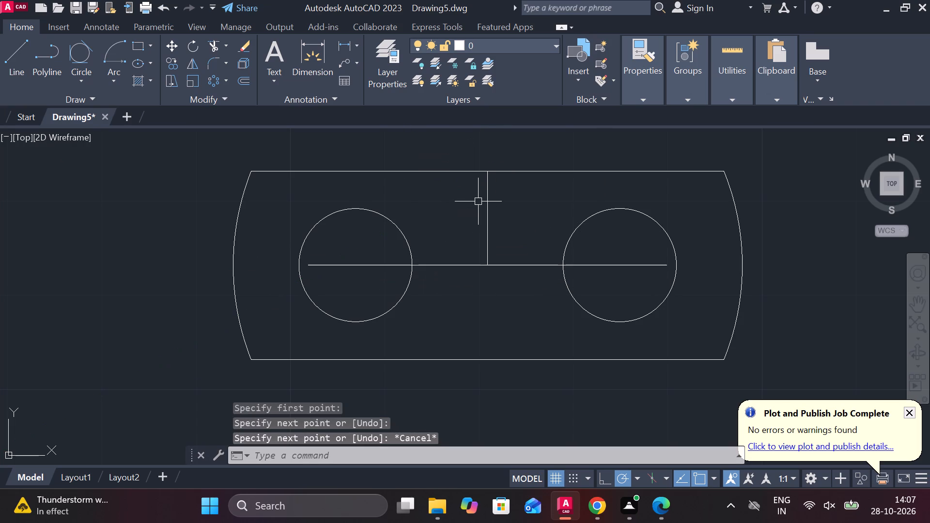
Offset the vertical middle line by 19 to the right and by 19 to the left.
click(486, 217)
key(o)
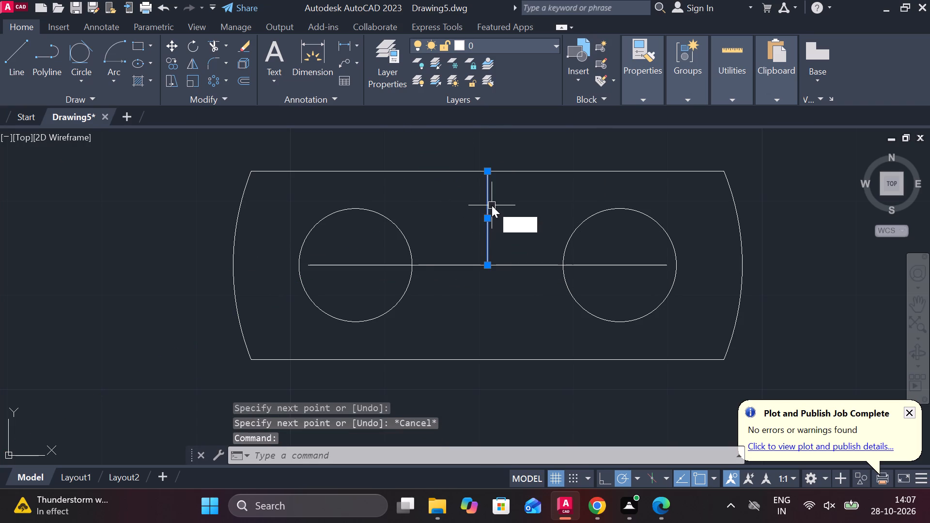
key(Return)
key(Return)
key(1)
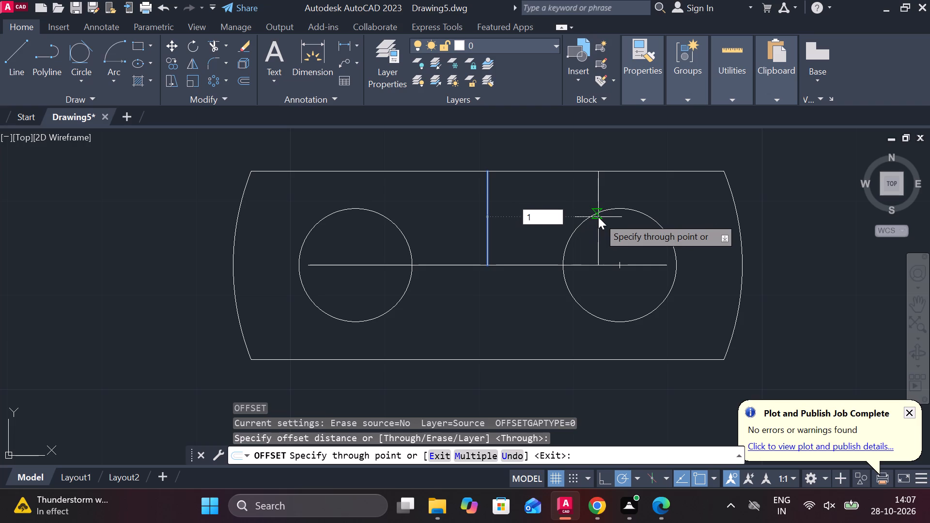
key(9)
key(Return)
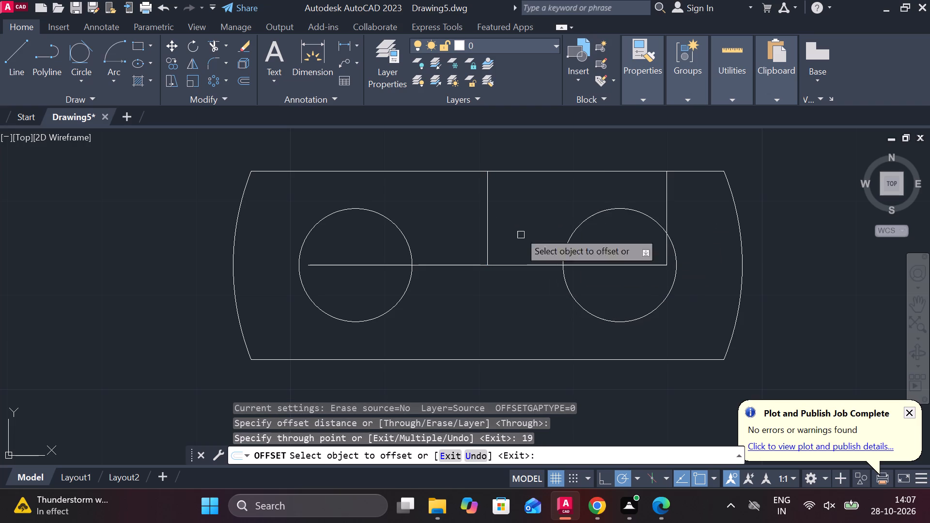
click(490, 195)
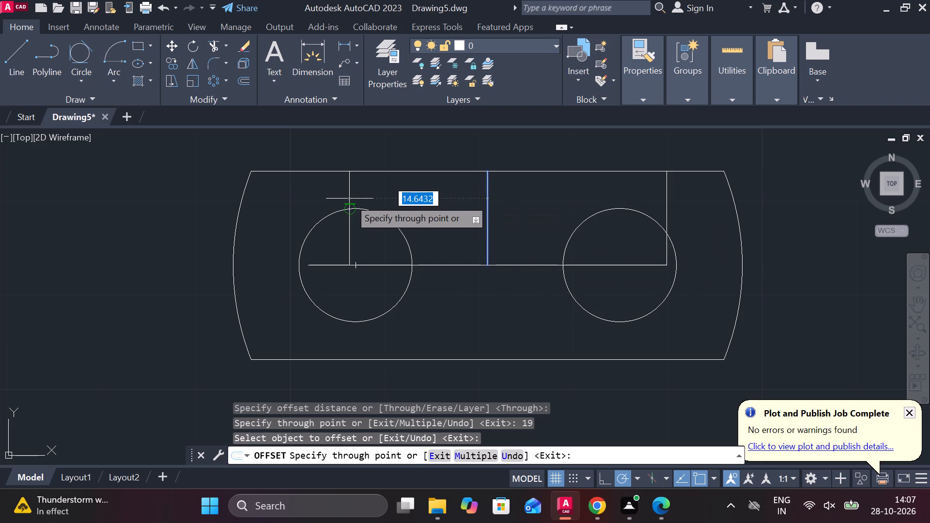
key(1)
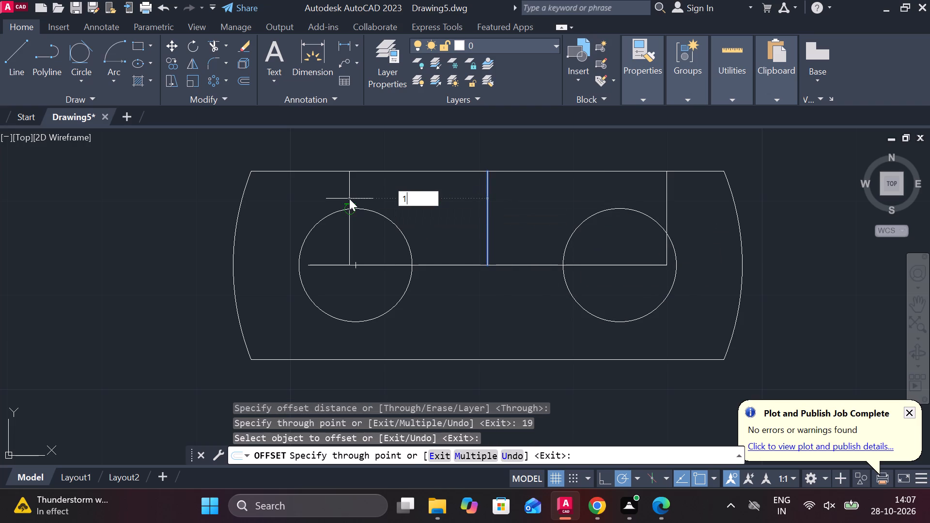
key(9)
key(Return)
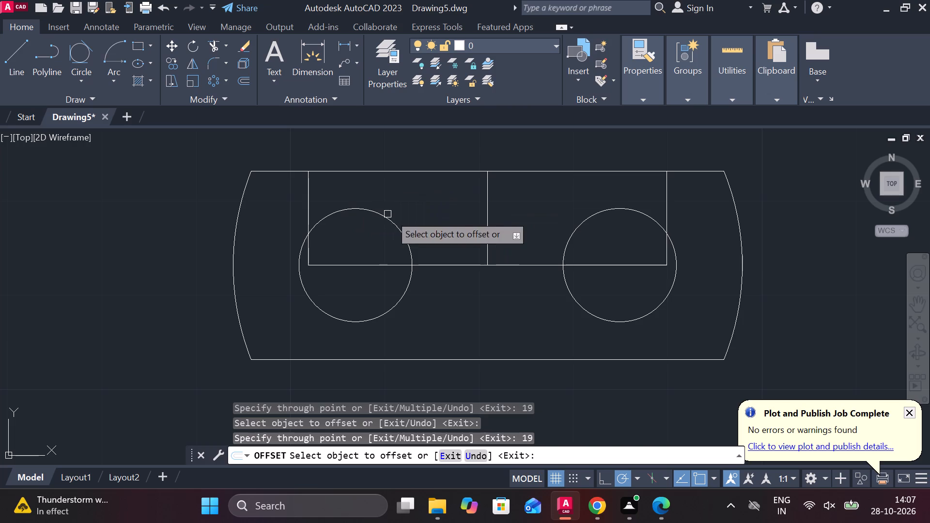
key(Escape)
Draw a circle centred on the centre line's midpoint, passing through the upper ends of the offset vertical lines.
text(C)
key(space)
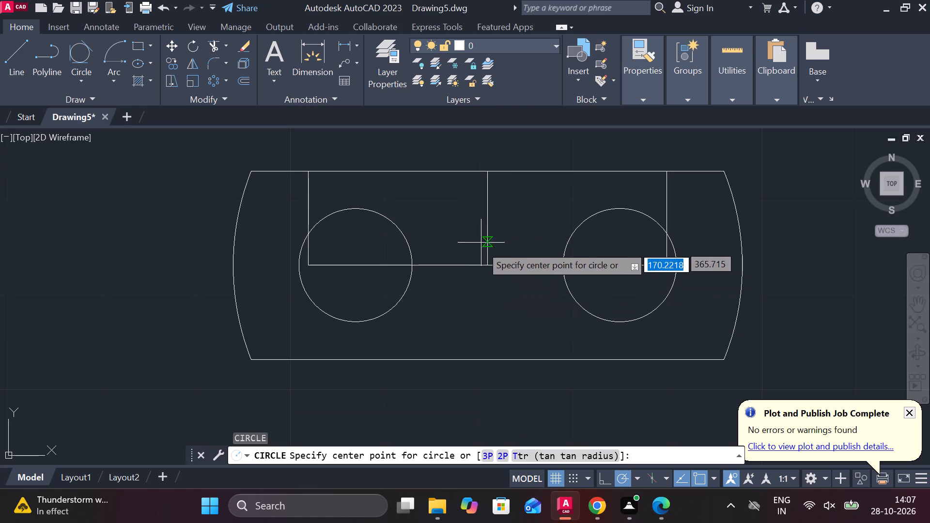
click(484, 259)
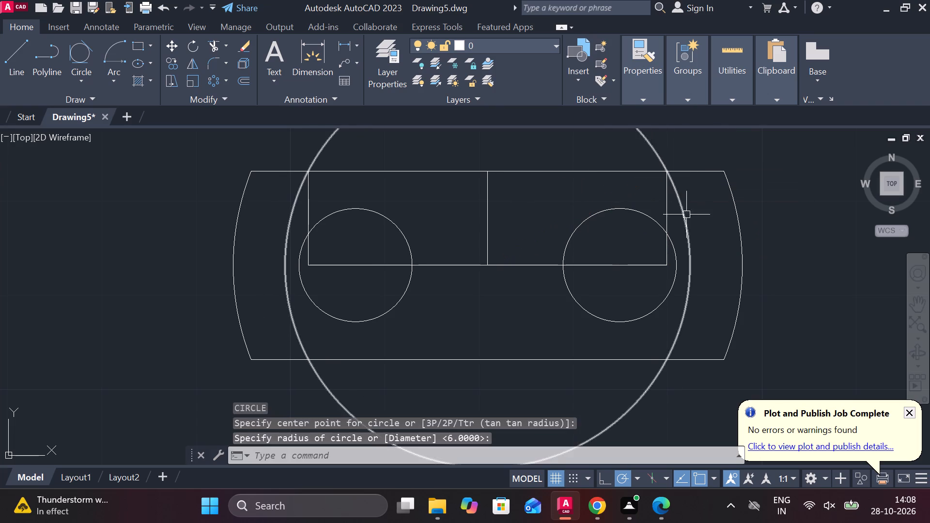
key(Escape)
Trim away the large circle's portions above the upper edge and below the lower edge, keeping two inner arcs.
text(TR)
key(space)
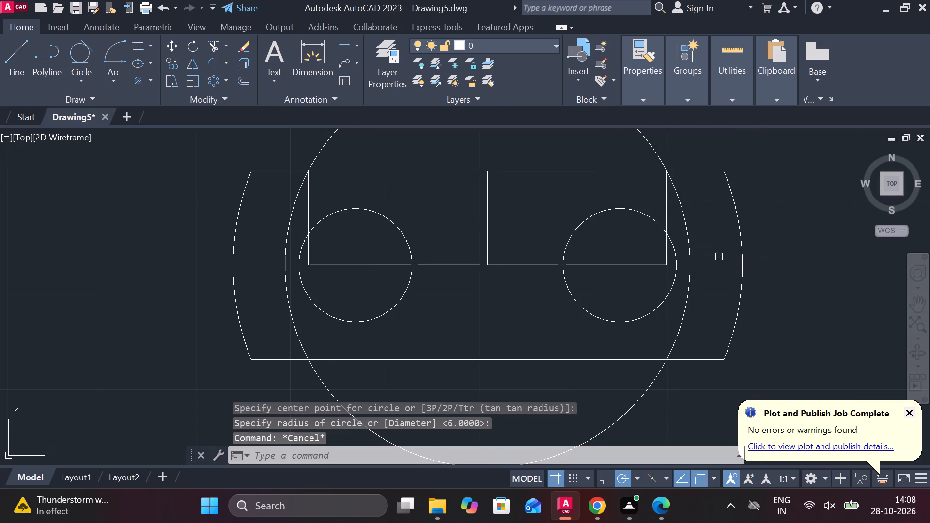
click(651, 149)
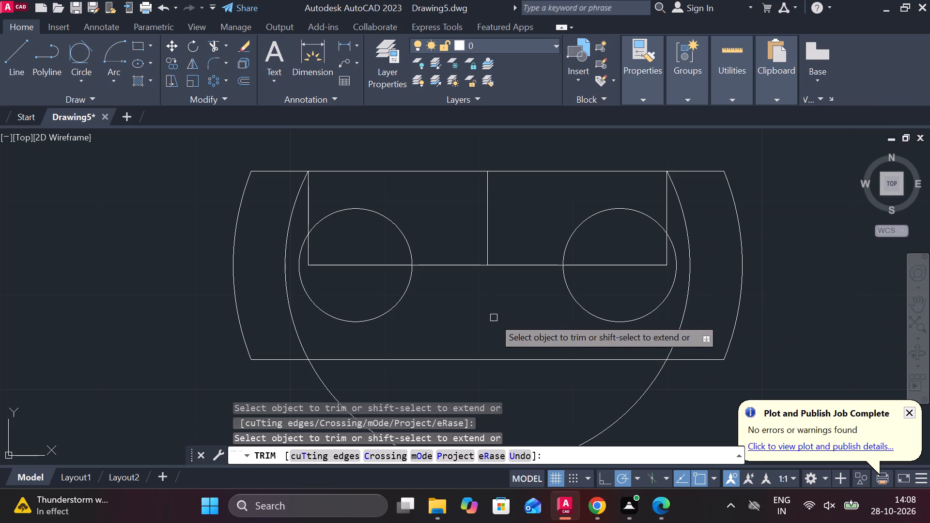
key(Escape)
middle_drag(460, 308, 460, 285)
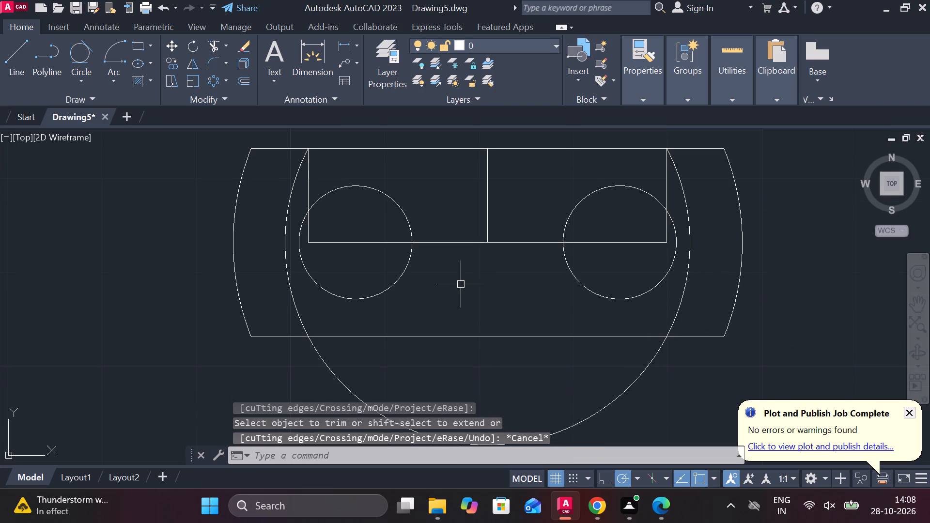
key(Escape)
text(TR)
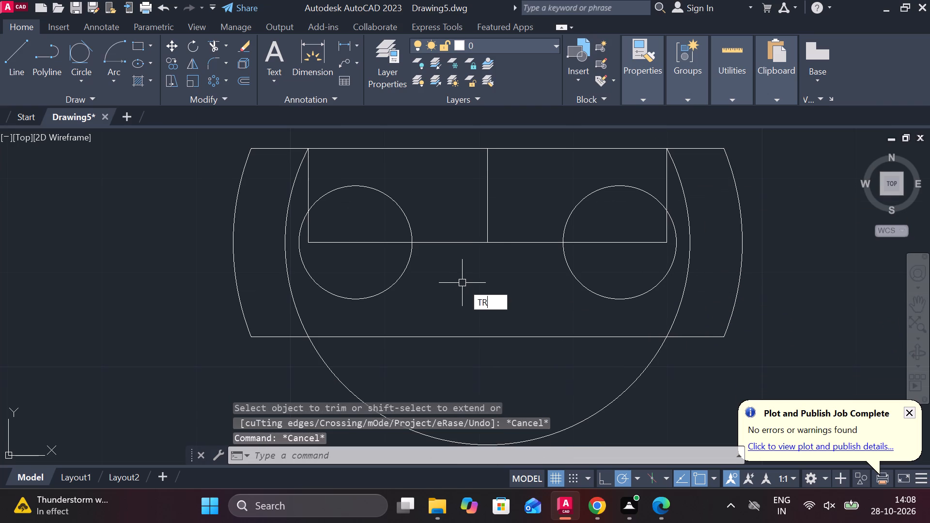
key(space)
click(320, 362)
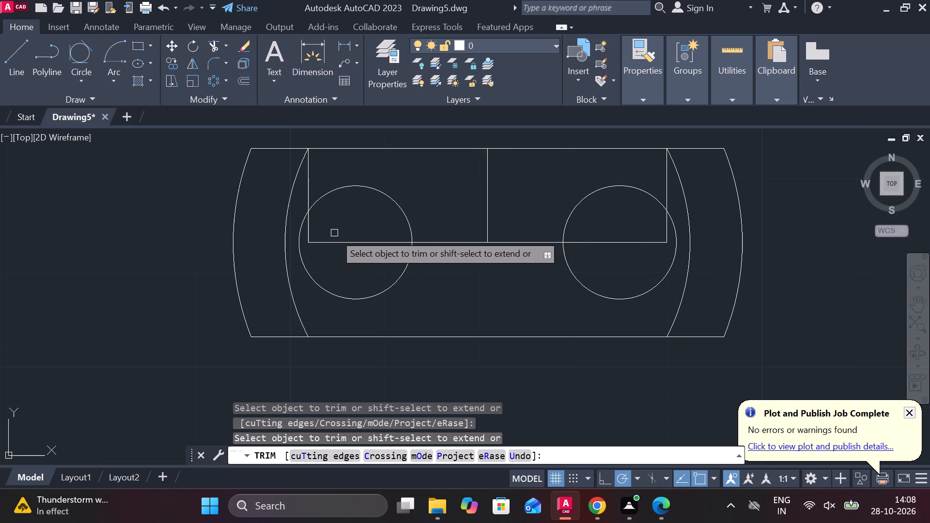
Trim the left offset vertical line and the part of the right one above the circle.
click(305, 185)
click(309, 224)
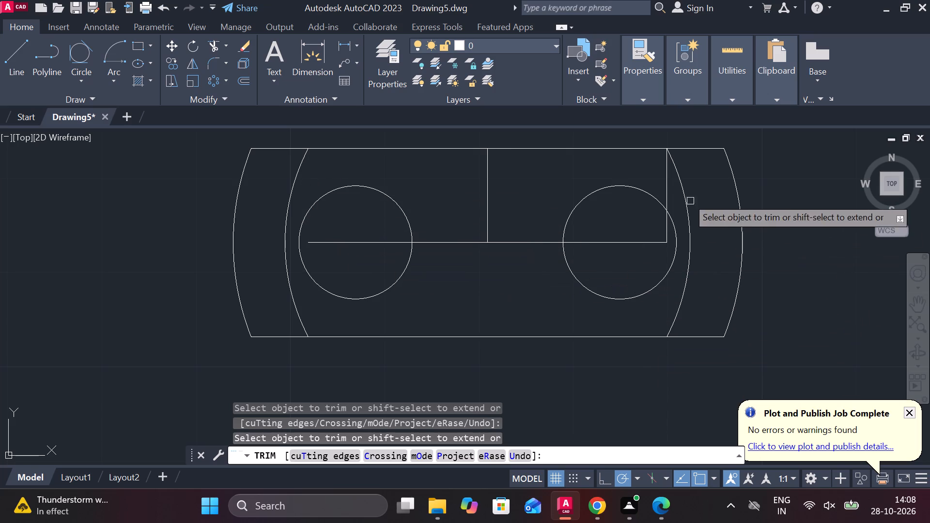
click(664, 173)
key(Escape)
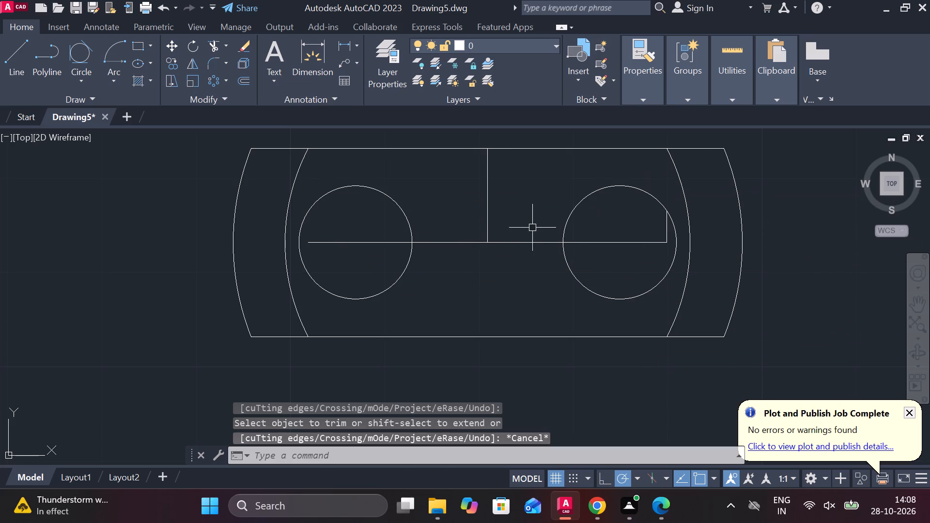
Erase the horizontal centre line, the leftover right vertical segment and the vertical middle line.
click(525, 239)
key(Escape)
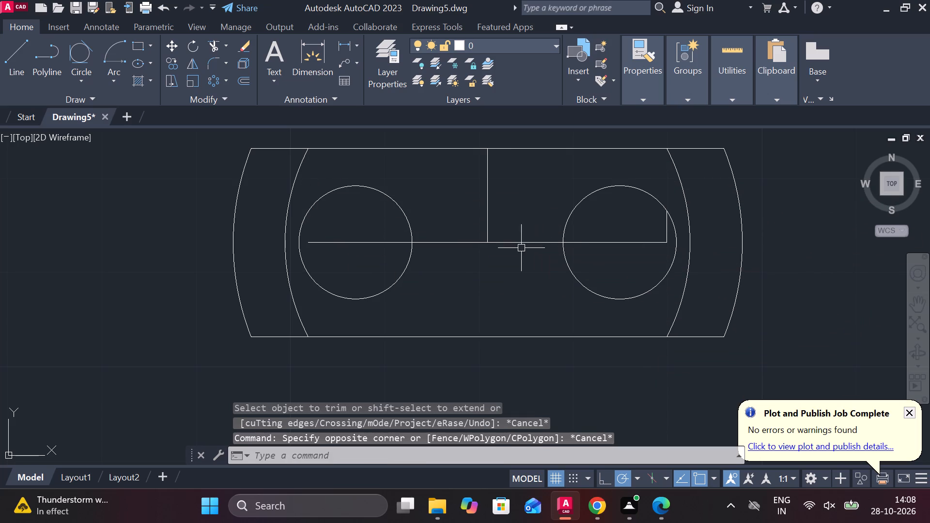
click(518, 247)
click(518, 243)
text(E)
key(space)
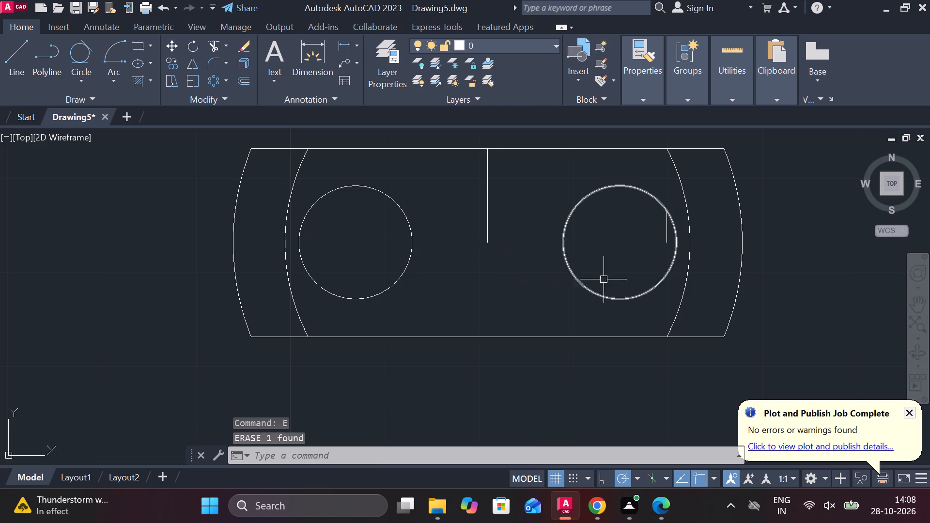
click(667, 230)
text(E)
key(space)
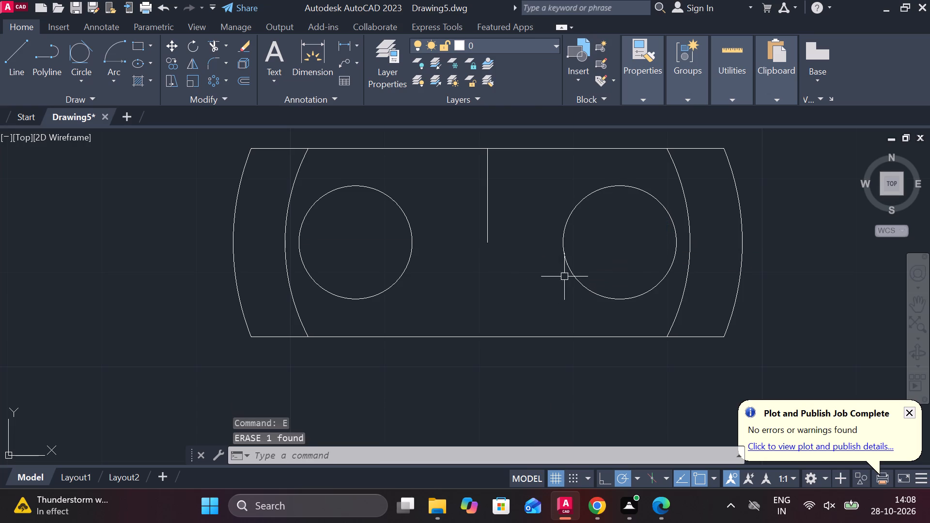
click(492, 214)
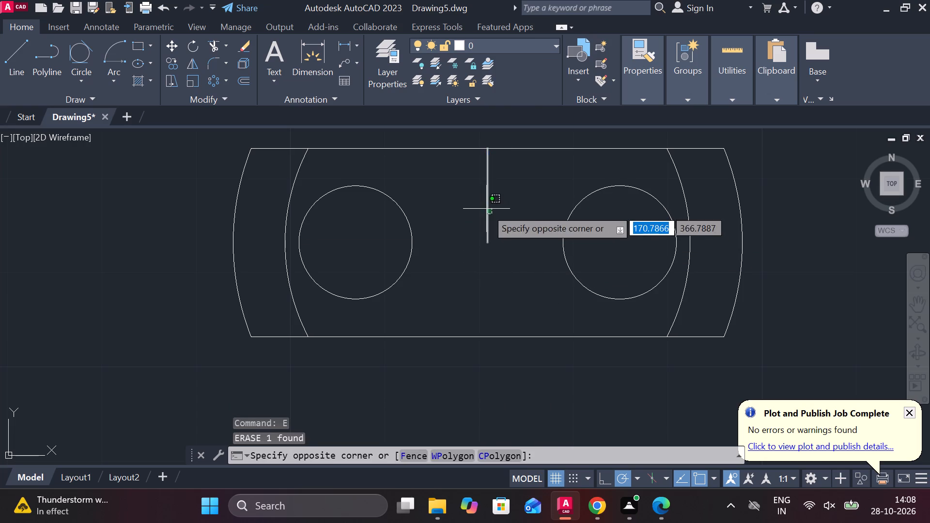
click(486, 209)
text(E)
key(space)
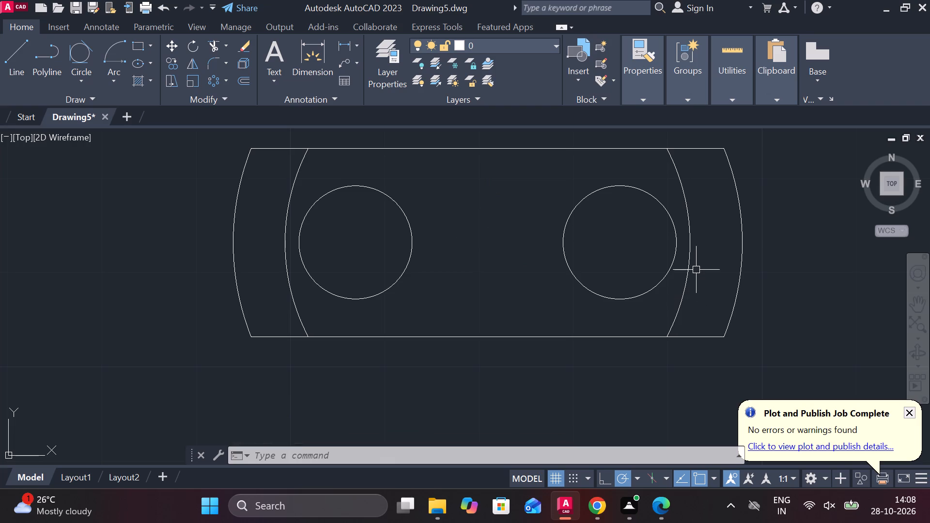
Offset the right inner arc outward by 8.
click(690, 257)
key(o)
key(Return)
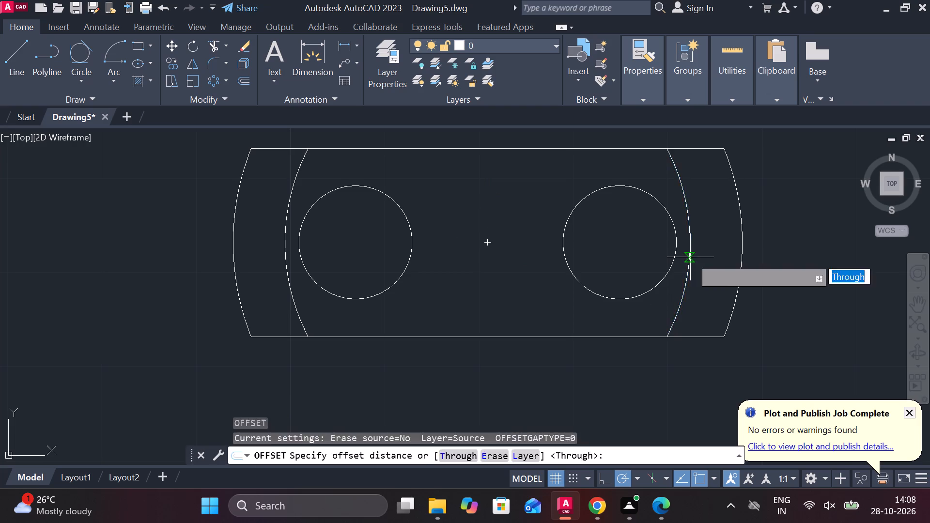
key(Return)
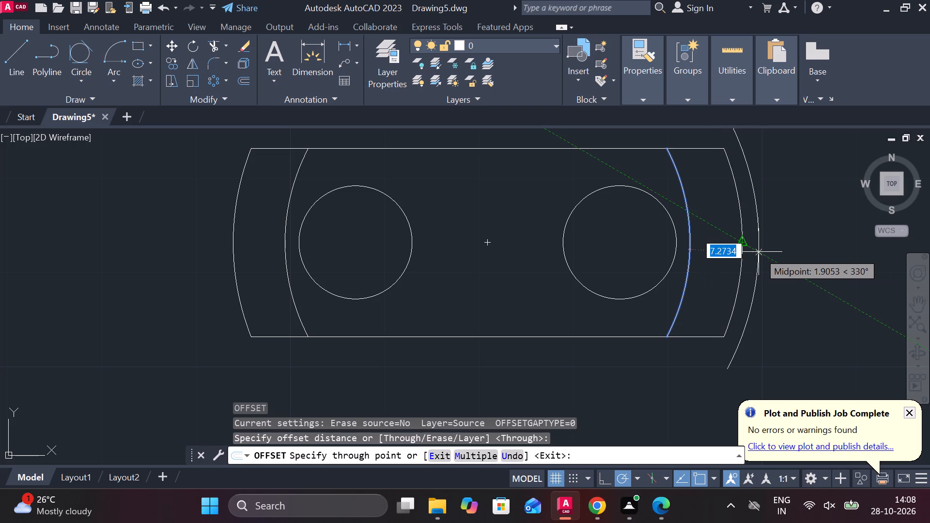
key(8)
key(Return)
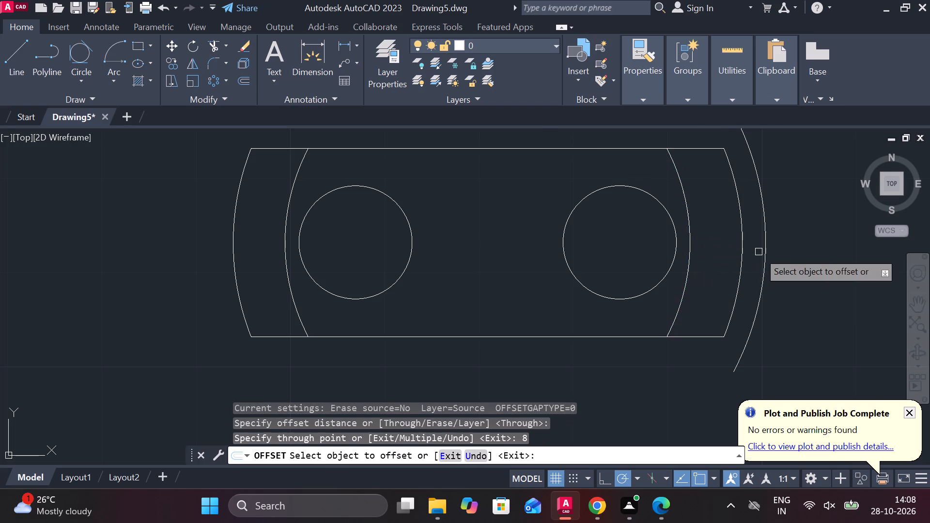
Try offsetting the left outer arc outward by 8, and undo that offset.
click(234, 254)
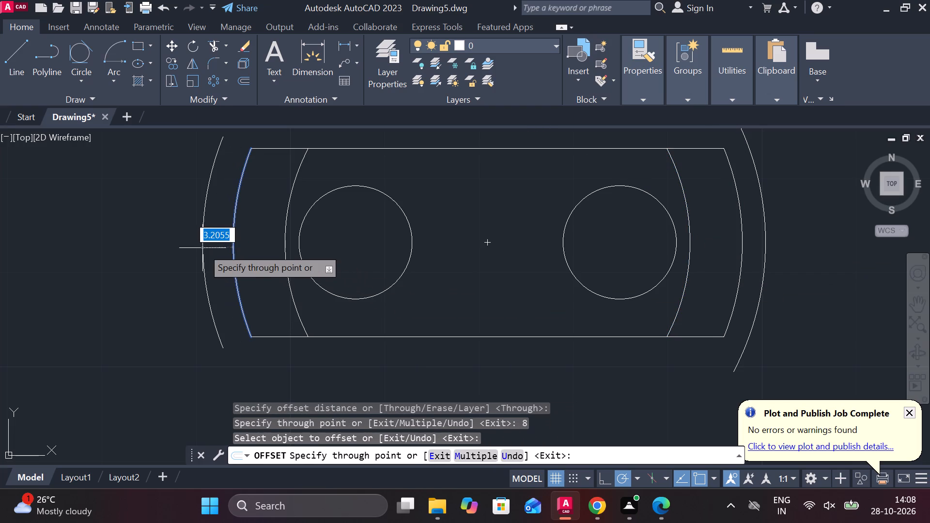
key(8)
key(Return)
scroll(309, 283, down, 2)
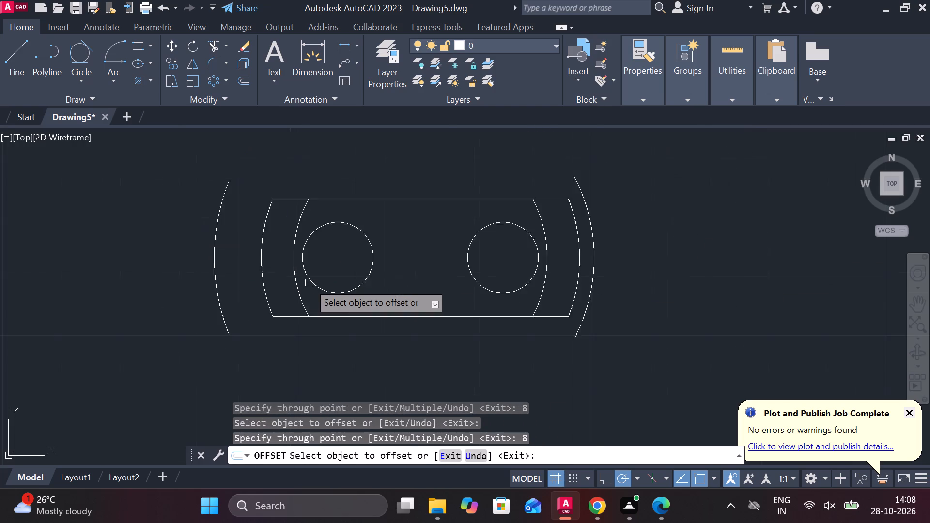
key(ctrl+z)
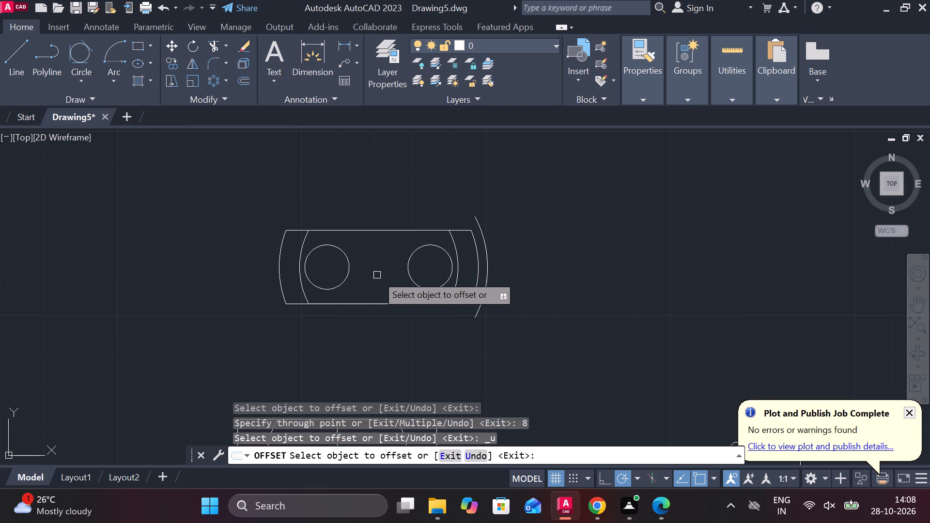
Offset the left inner arc outward by 8.
click(305, 293)
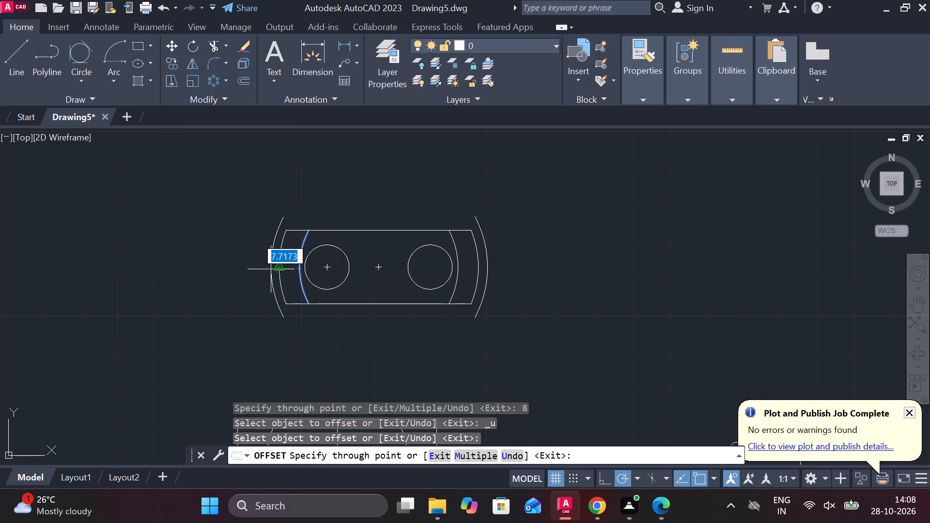
key(8)
key(Return)
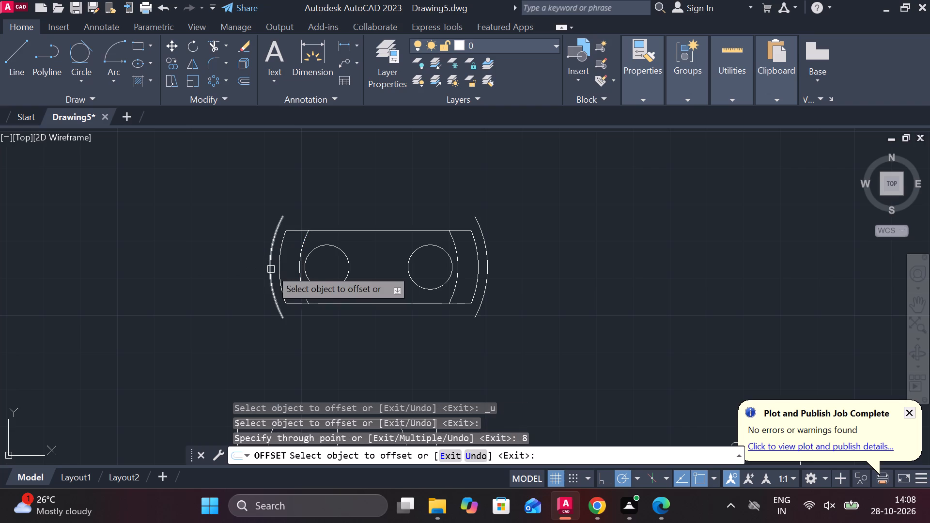
scroll(282, 225, up, 1)
key(Escape)
Extend both ends of the upper and lower horizontal edges to the new outermost arcs.
text(EX)
key(space)
click(303, 231)
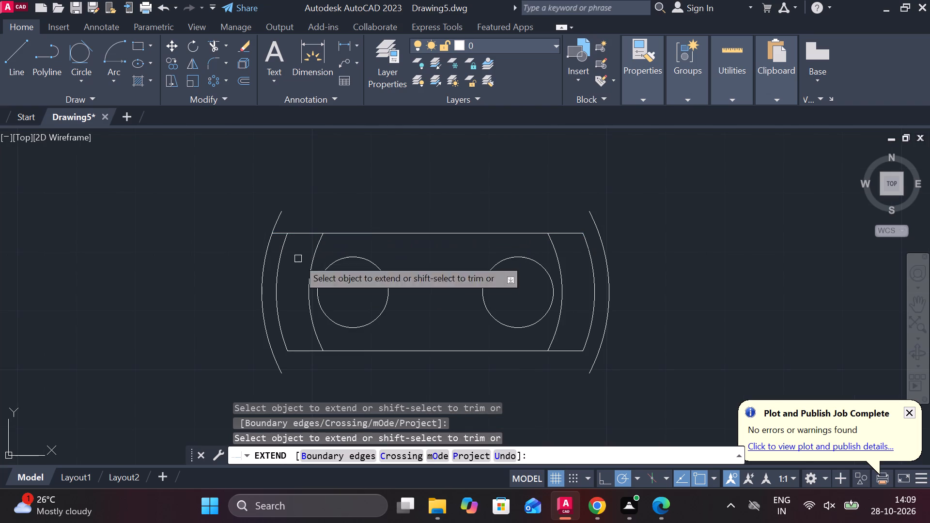
click(293, 350)
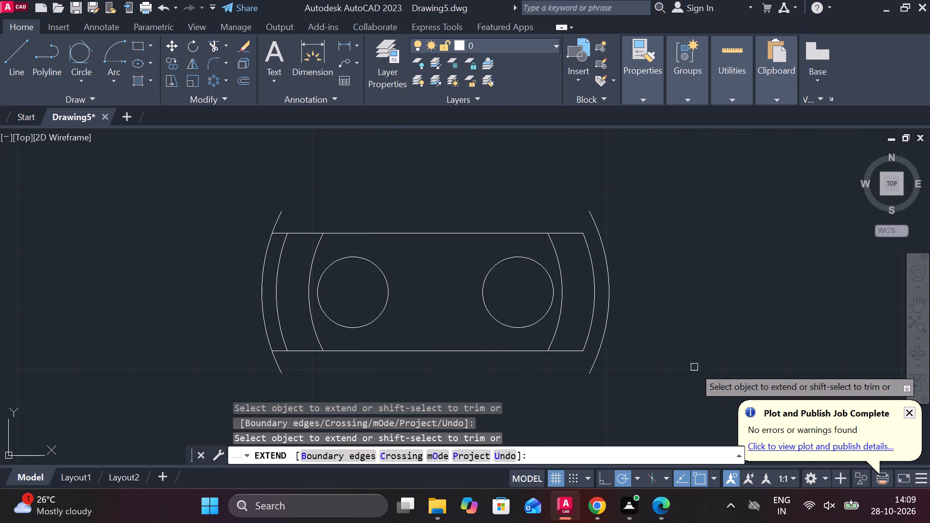
click(571, 354)
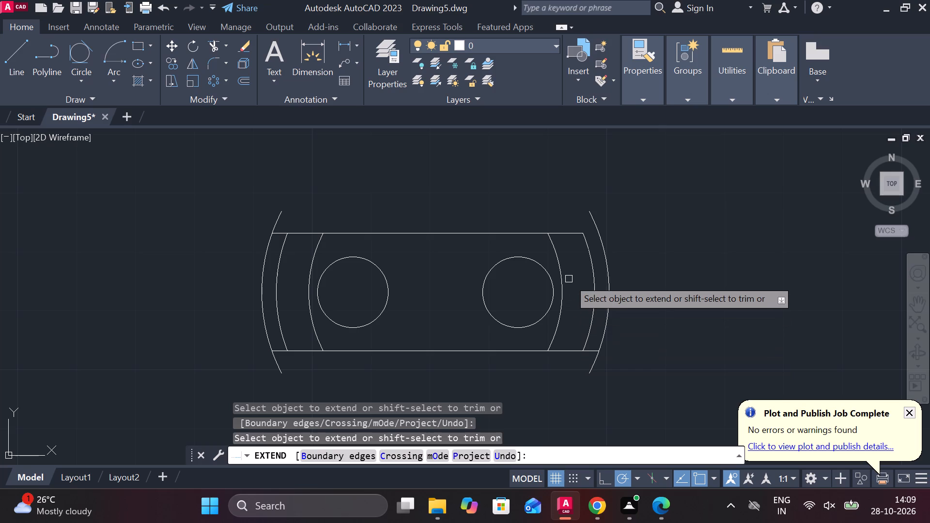
click(566, 235)
key(Escape)
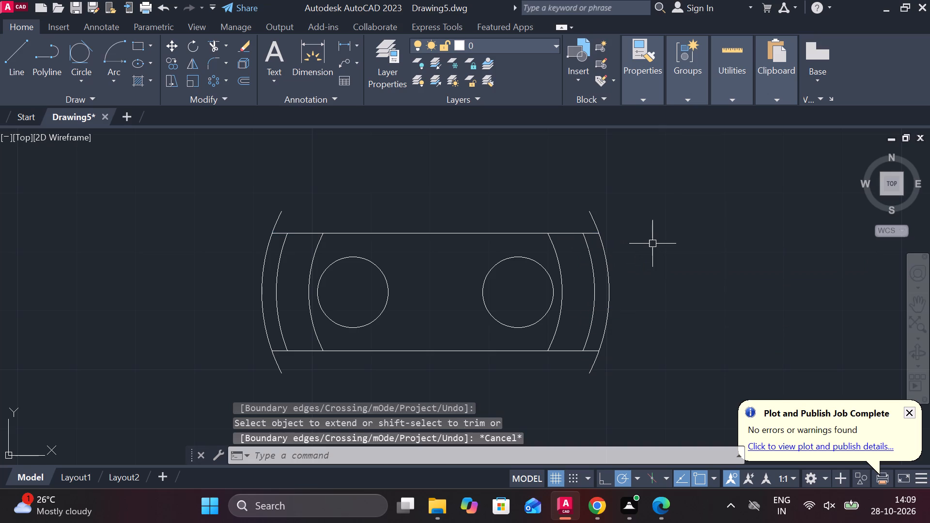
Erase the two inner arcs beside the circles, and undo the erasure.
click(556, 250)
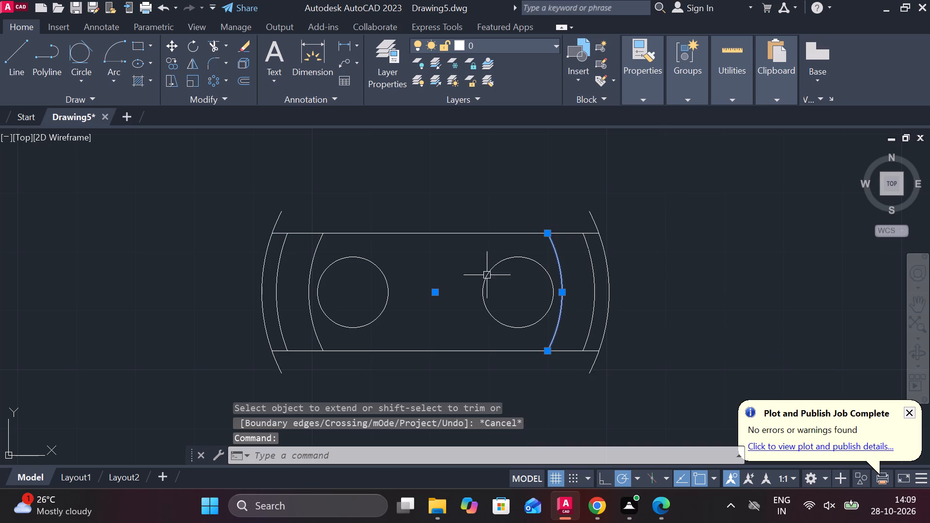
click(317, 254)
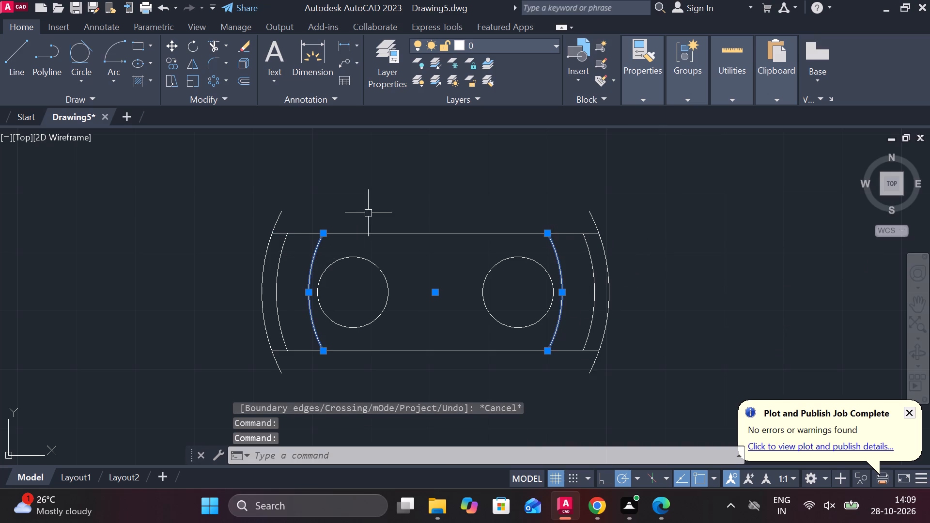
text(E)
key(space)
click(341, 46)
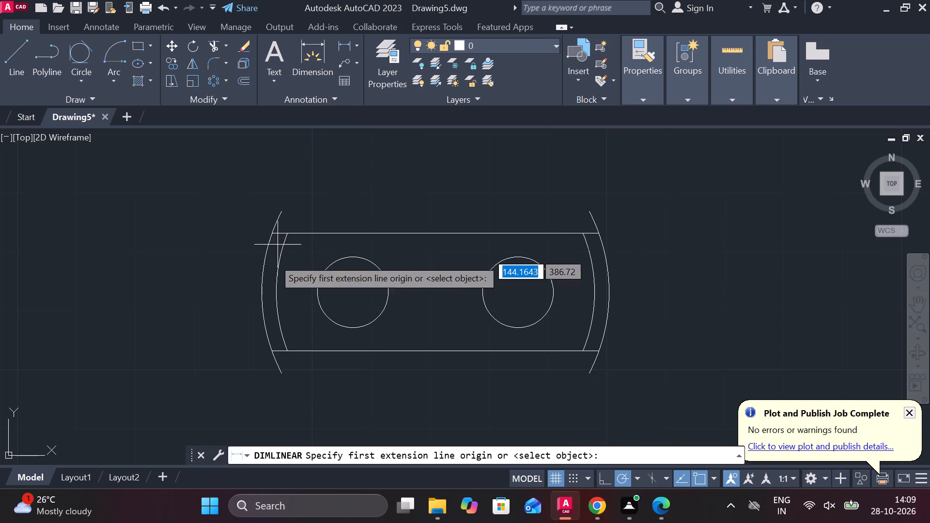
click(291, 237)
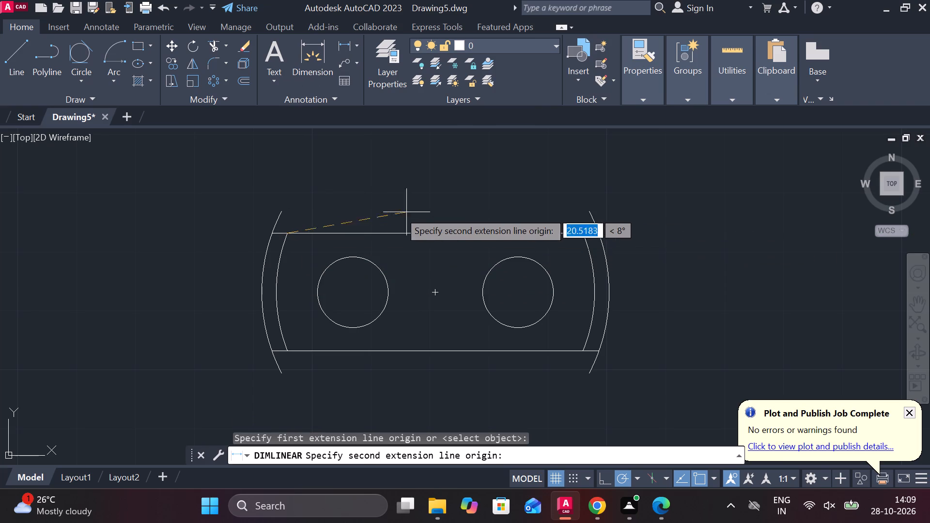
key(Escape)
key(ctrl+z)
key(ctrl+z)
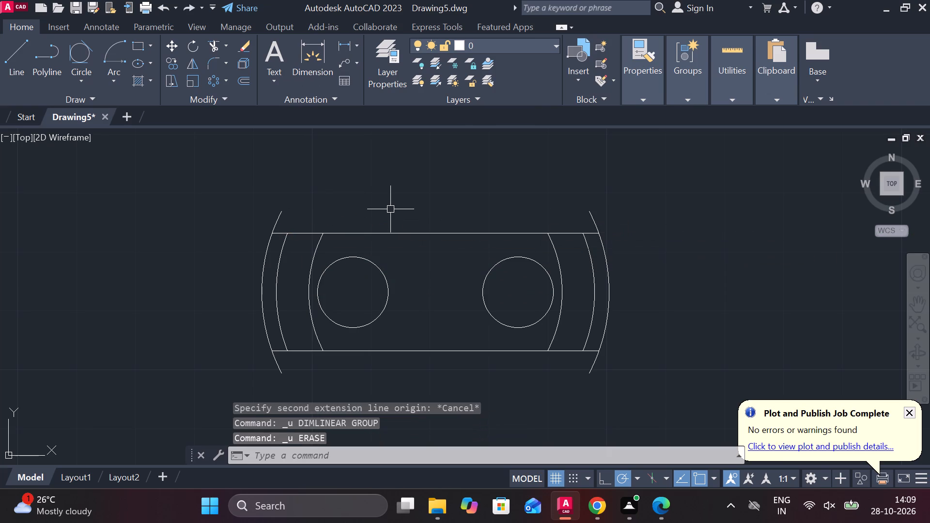
Measure the distance between the inner arcs' upper ends and the gap between the left middle and inner arcs.
click(348, 42)
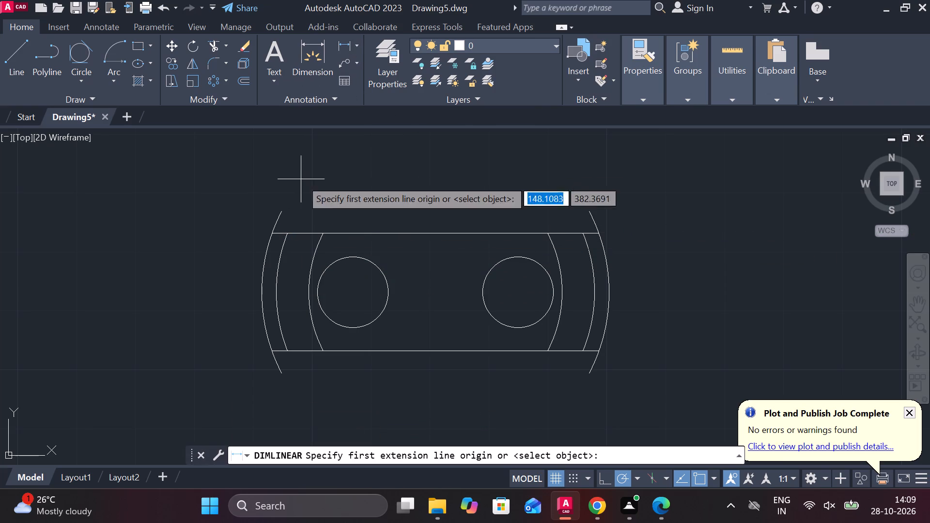
click(319, 230)
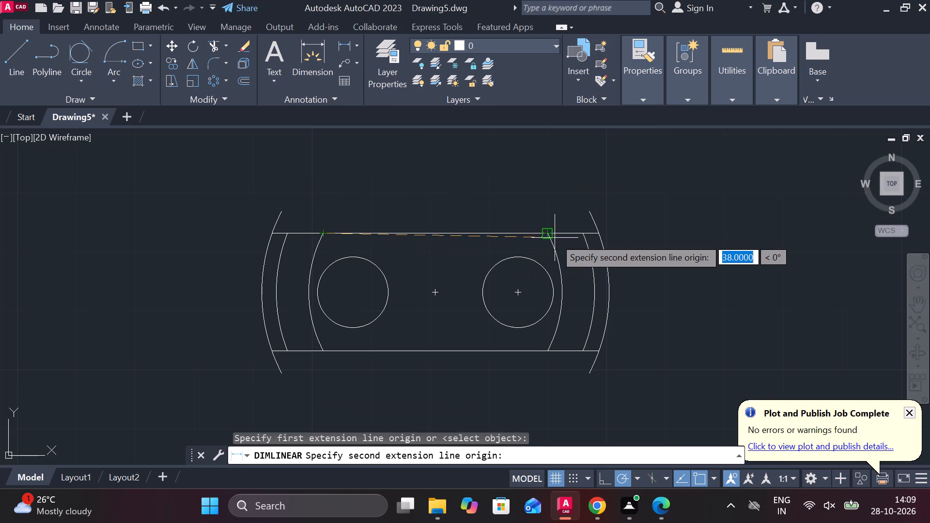
key(Escape)
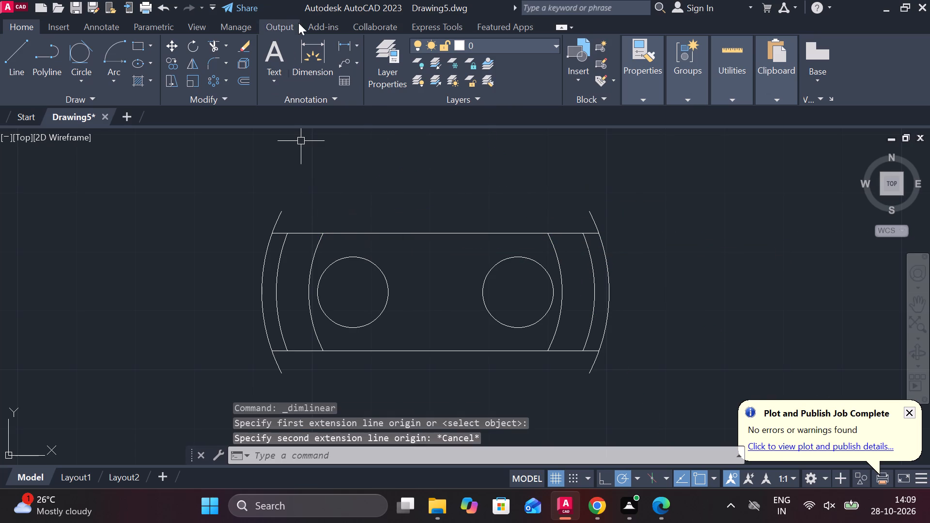
click(345, 39)
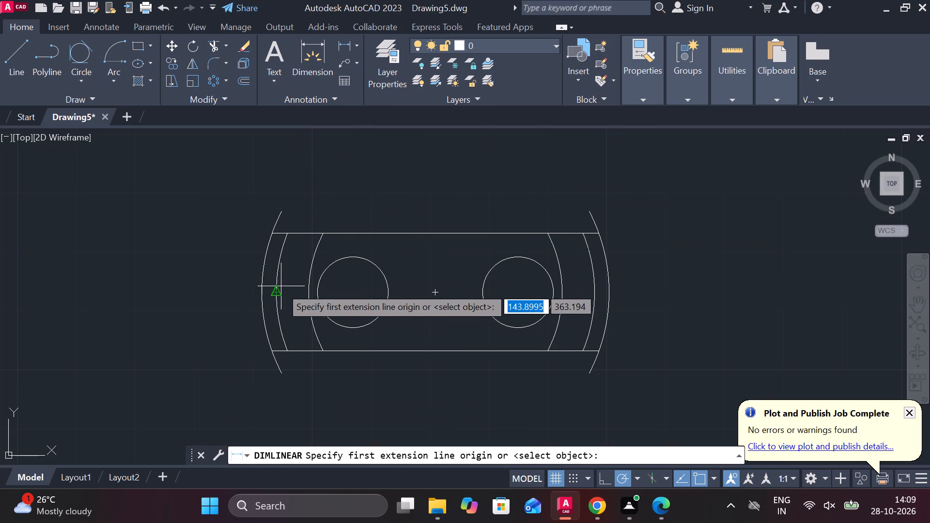
click(278, 292)
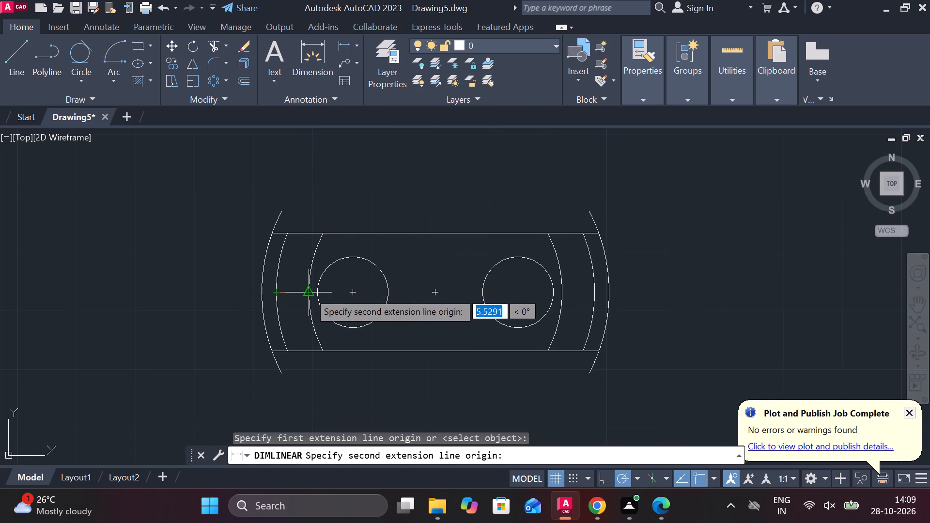
scroll(309, 292, up, 2)
scroll(309, 292, down, 1)
key(Escape)
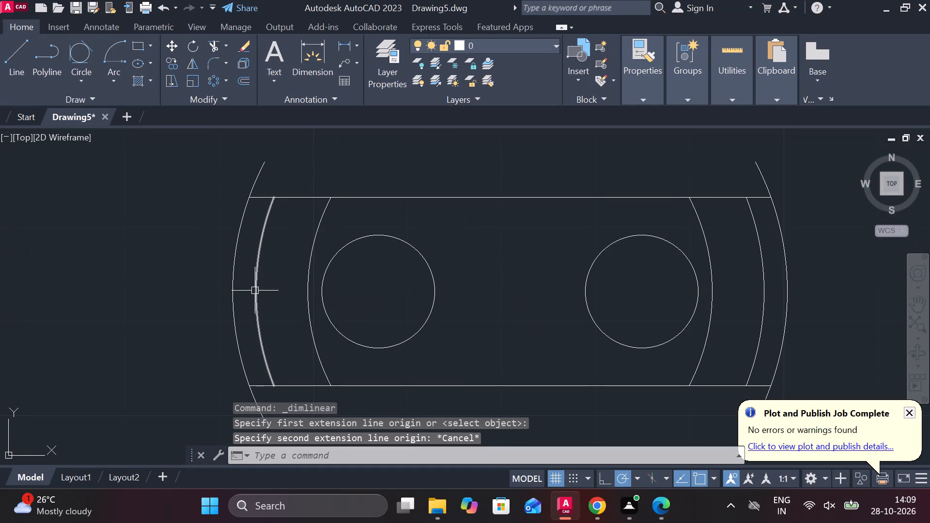
Erase the two middle arcs lying between the inner and outermost arcs on each side.
click(254, 290)
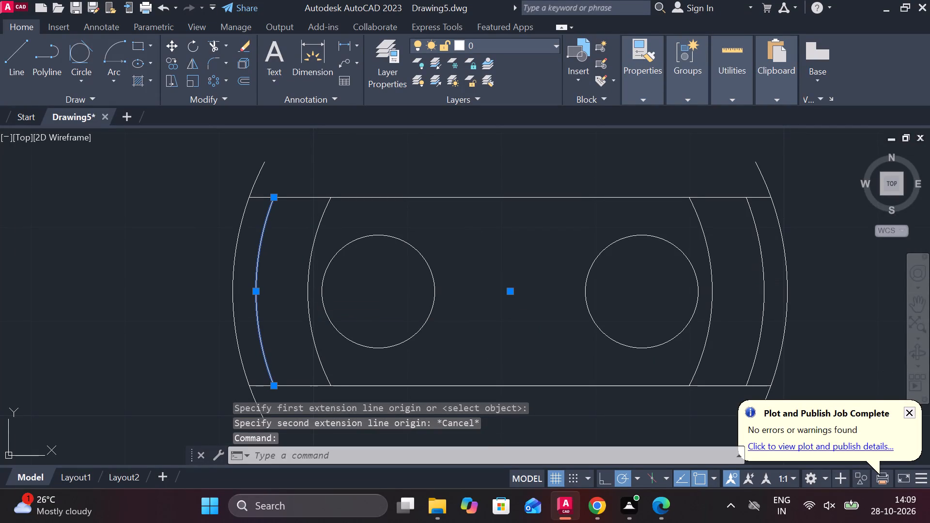
click(762, 270)
text(E)
key(space)
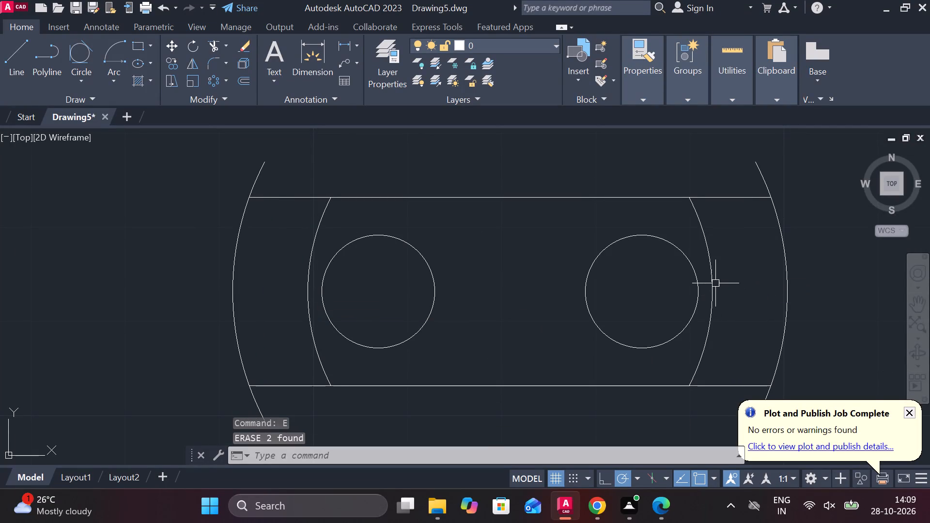
Check the offset distance from the inner arcs to the outermost arcs on both sides.
click(713, 281)
key(o)
key(Return)
key(Return)
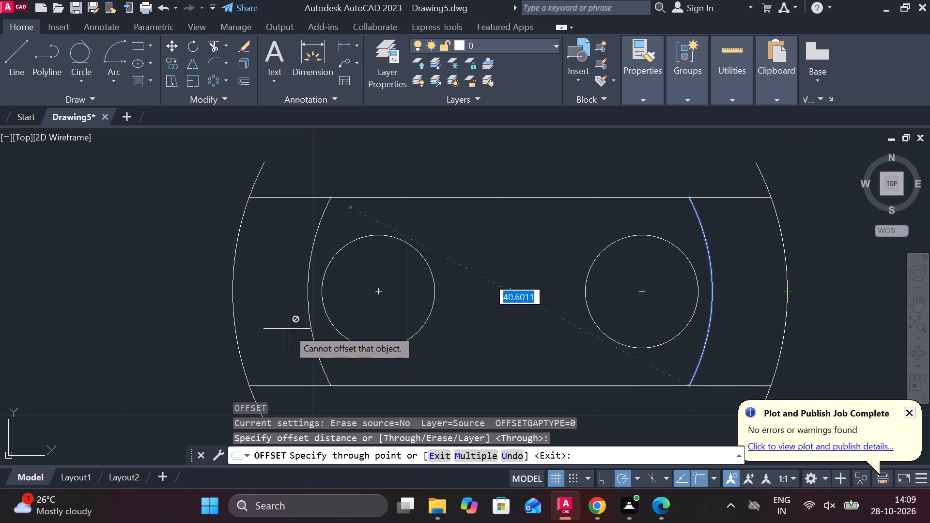
key(Escape)
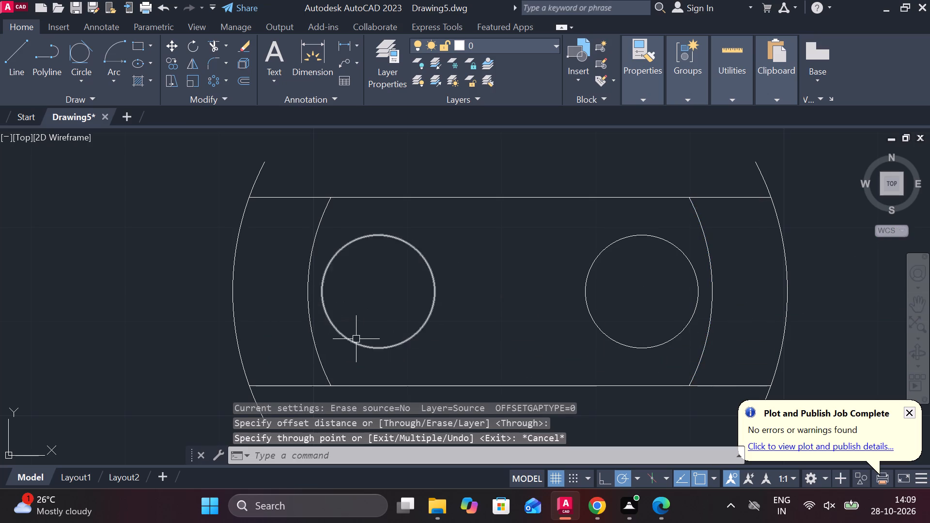
key(o)
key(Return)
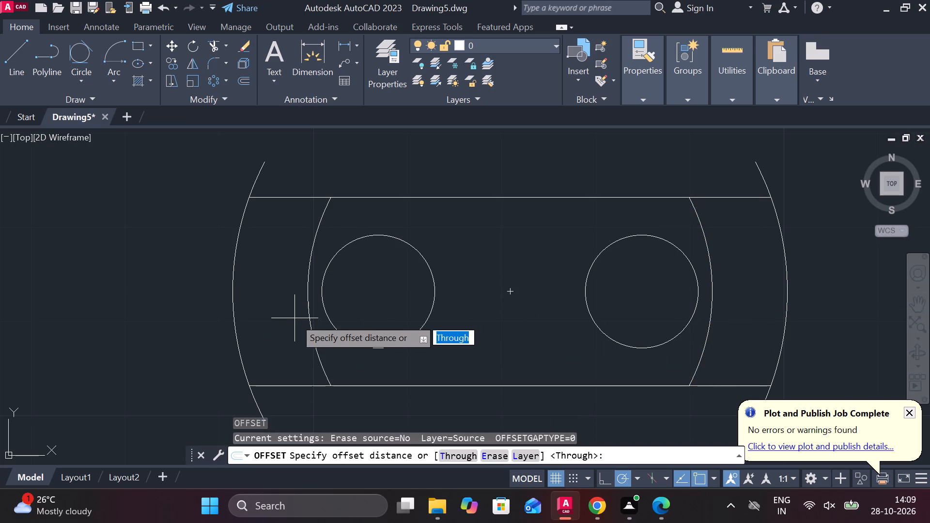
key(Return)
click(307, 291)
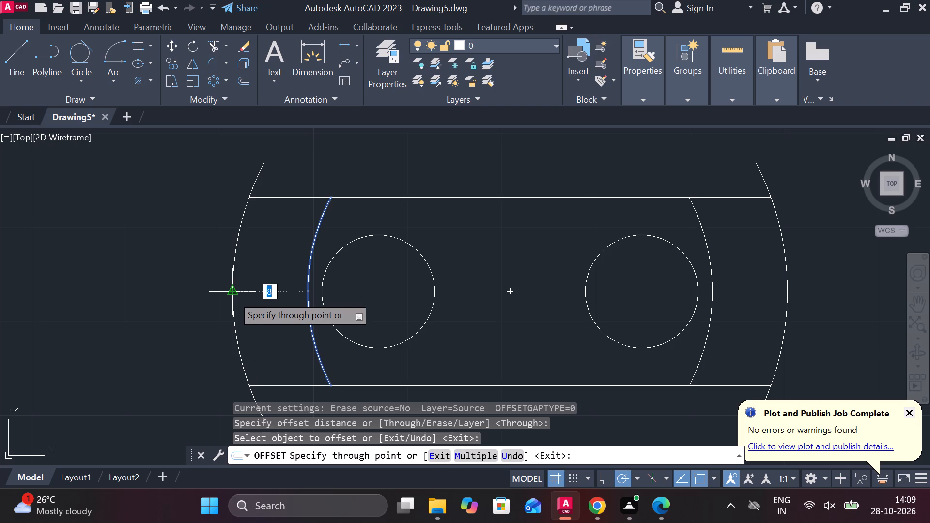
scroll(245, 297, down, 2)
key(Escape)
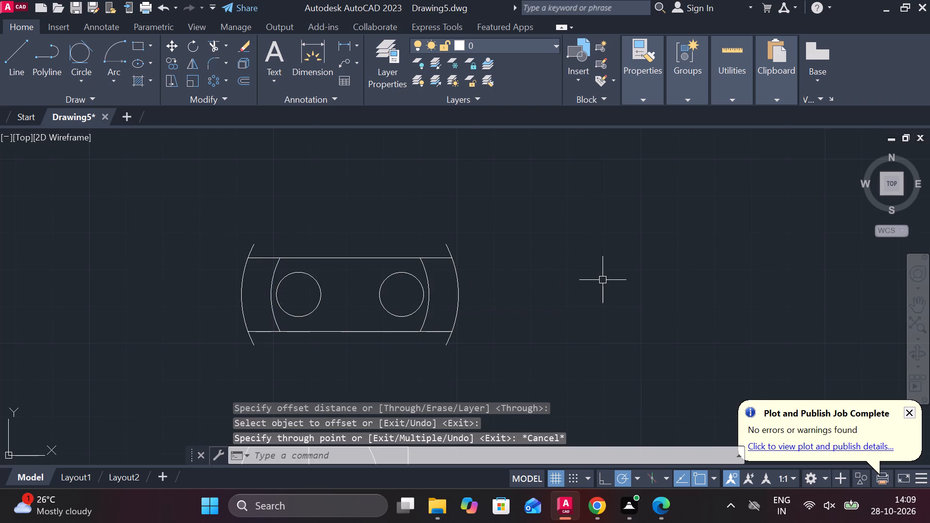
Trim the four ends of the outermost arcs that project beyond the upper and lower edges.
key(y)
key(Escape)
text(TR)
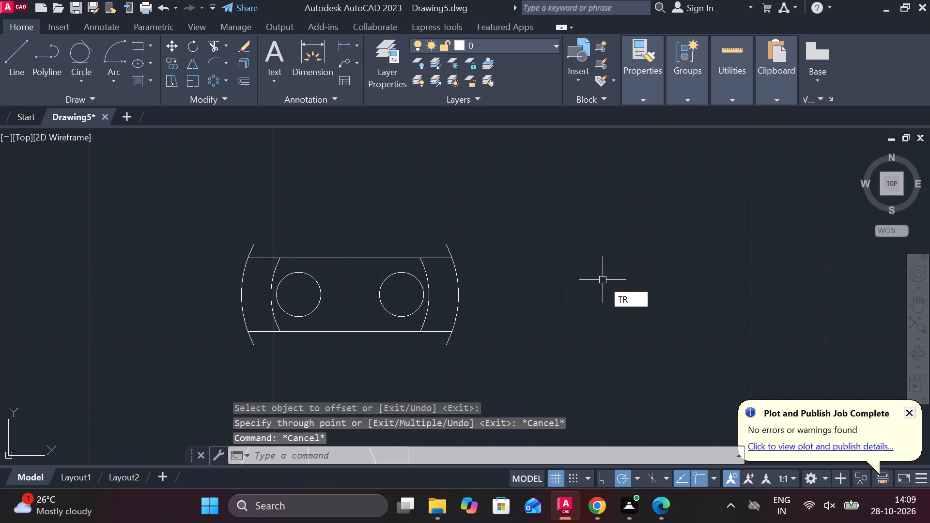
key(space)
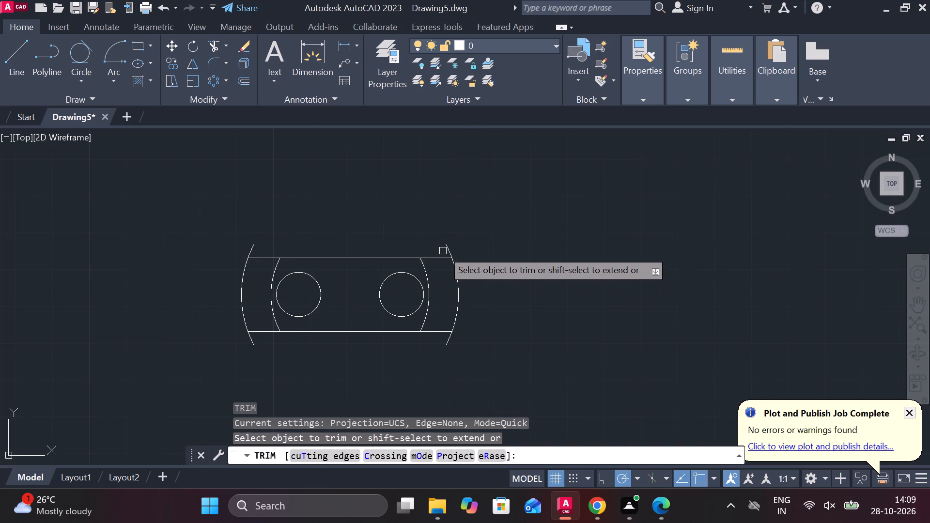
click(445, 247)
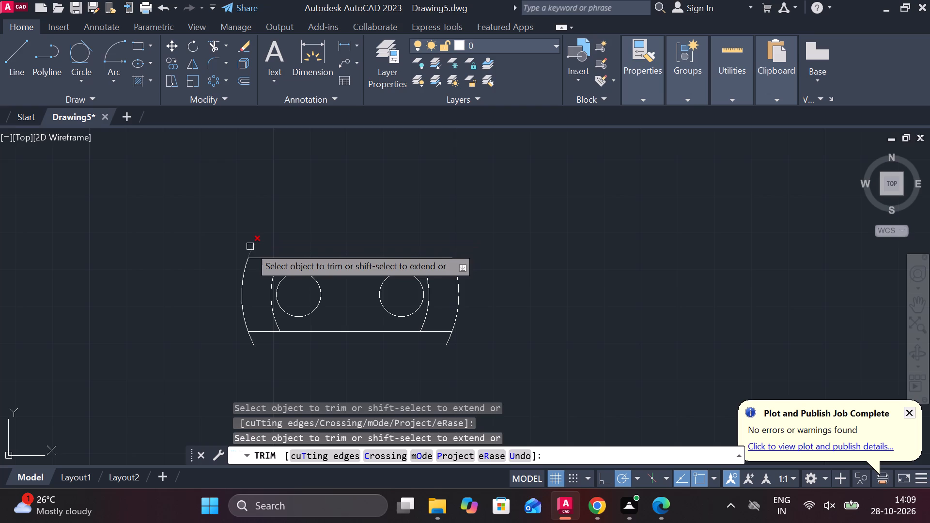
click(250, 246)
click(249, 341)
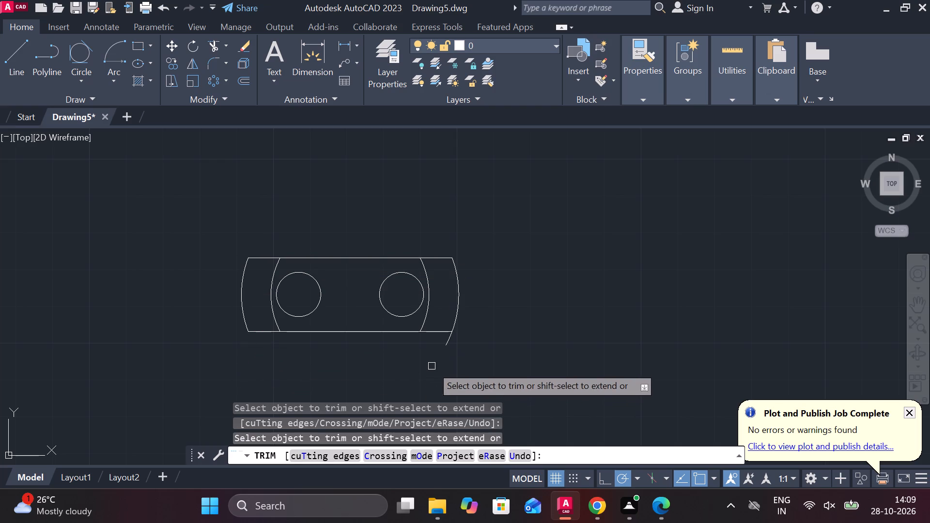
click(450, 346)
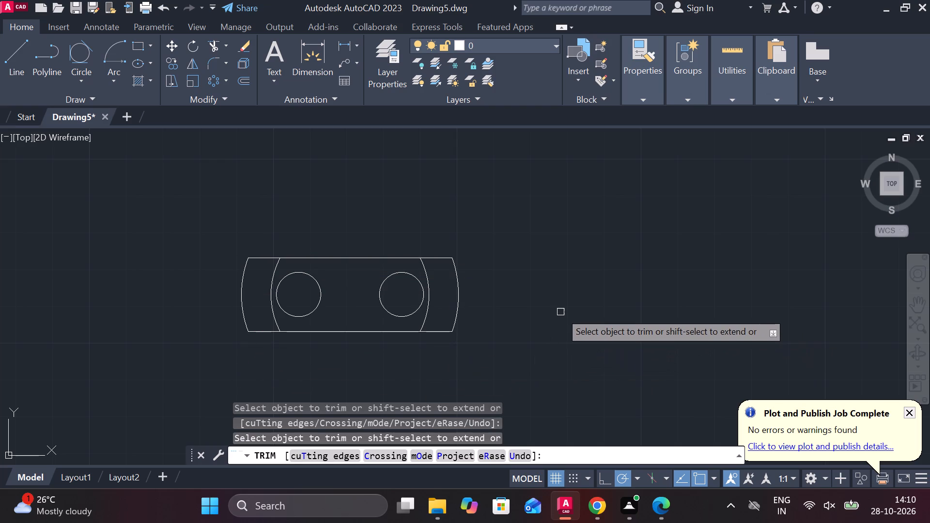
Move the end piece with the two circles so its lower edge's midpoint sits on the slotted body's top edge midpoint.
key(Escape)
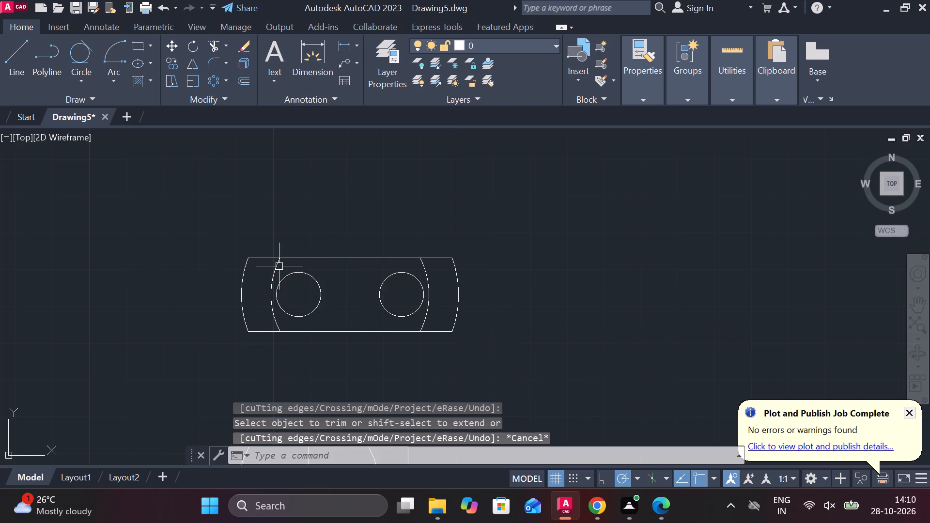
scroll(279, 266, down, 1)
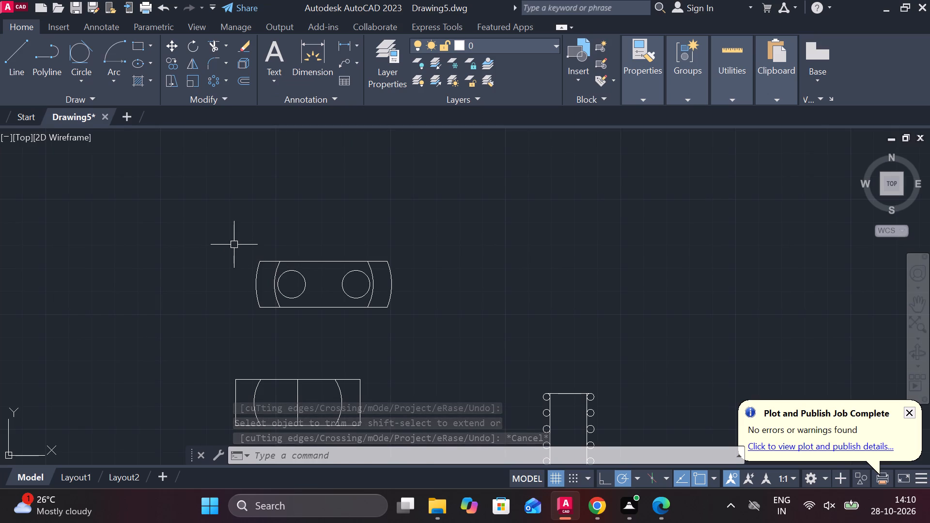
click(234, 245)
click(443, 335)
key(m)
key(Return)
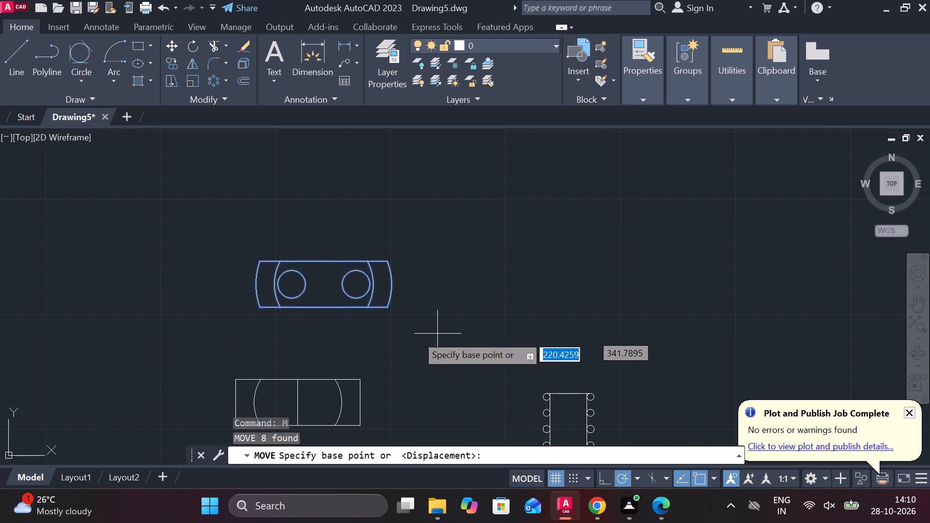
click(327, 310)
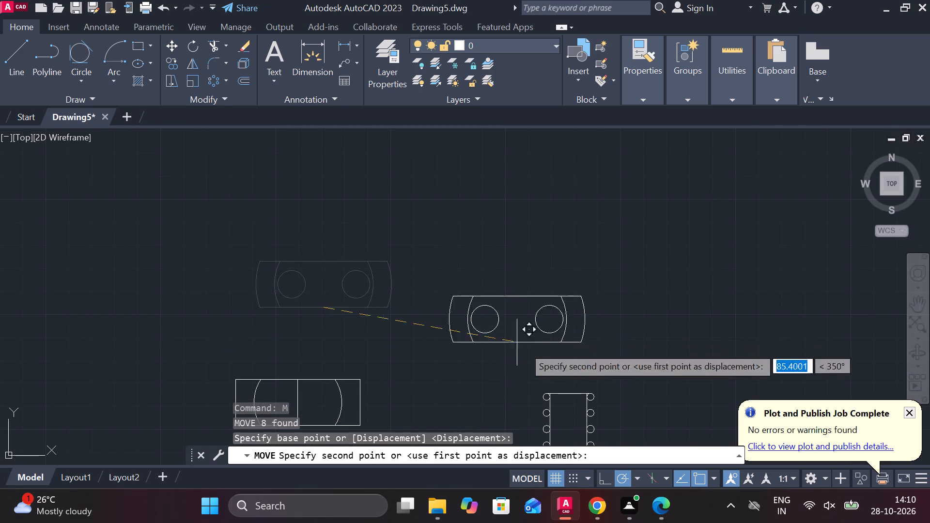
click(565, 391)
middle_drag(570, 401, 490, 271)
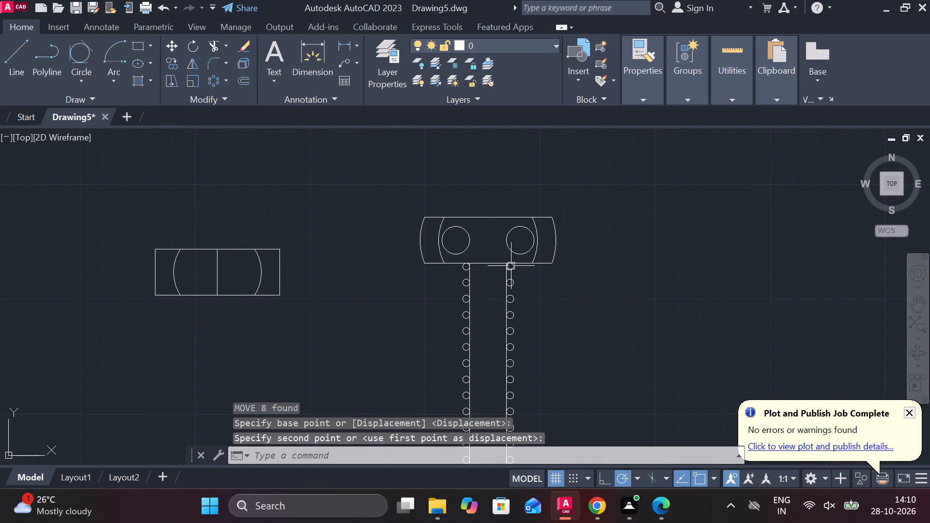
Measure the vertical diameter of the end piece's left circle.
scroll(511, 266, down, 1)
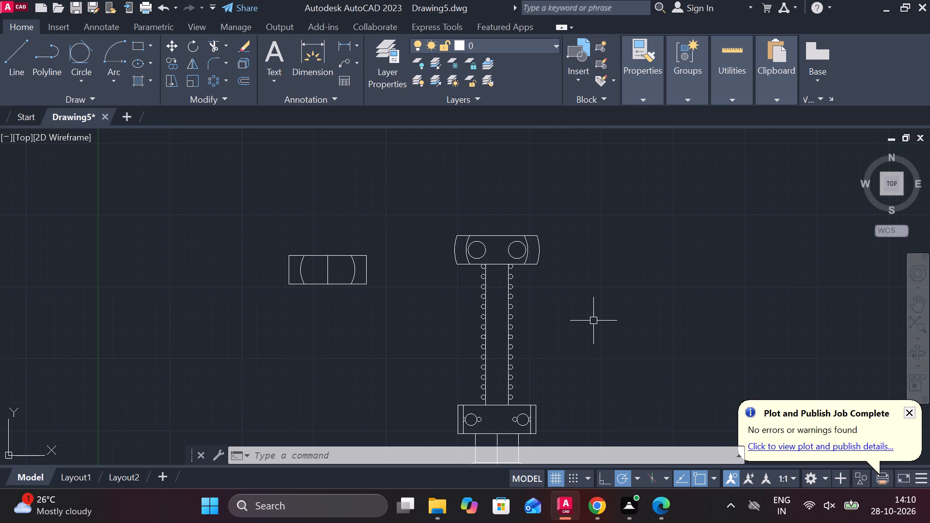
scroll(442, 261, up, 3)
middle_drag(548, 300, 501, 320)
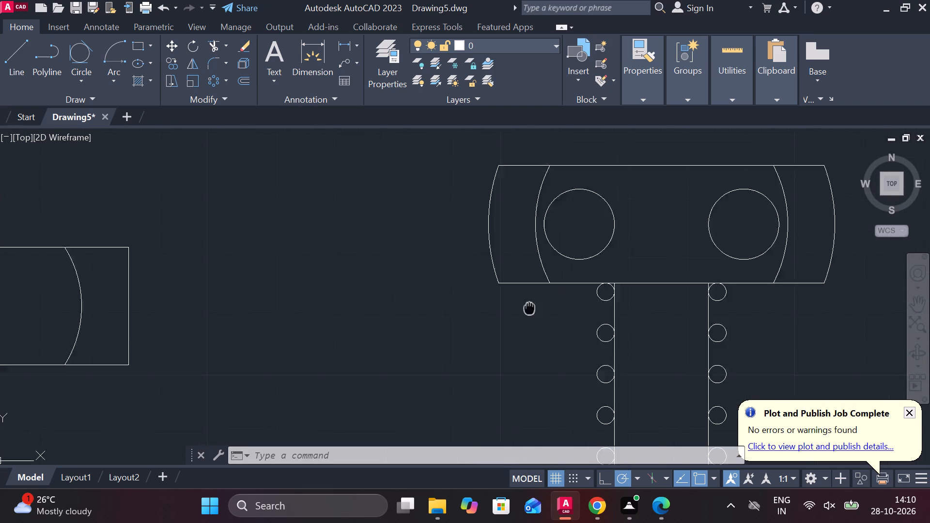
middle_drag(501, 320, 417, 362)
click(341, 46)
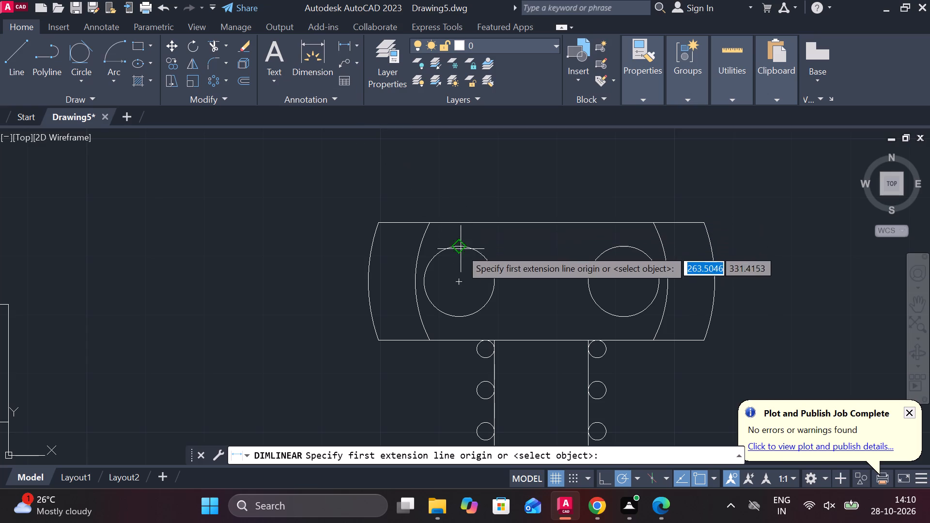
click(462, 249)
click(456, 318)
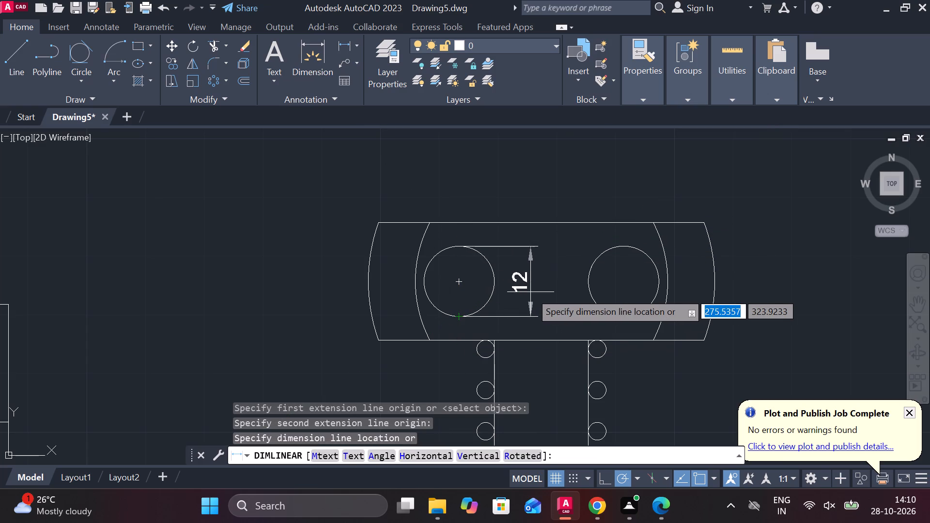
key(Escape)
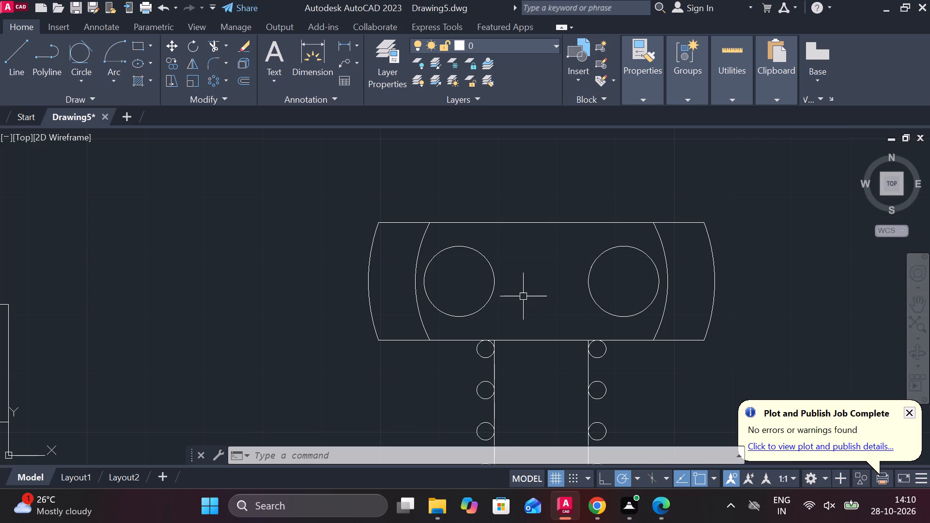
Draw a closed rectangle 34 wide by 19 high from lines in the free space above the end piece.
middle_drag(522, 295, 460, 386)
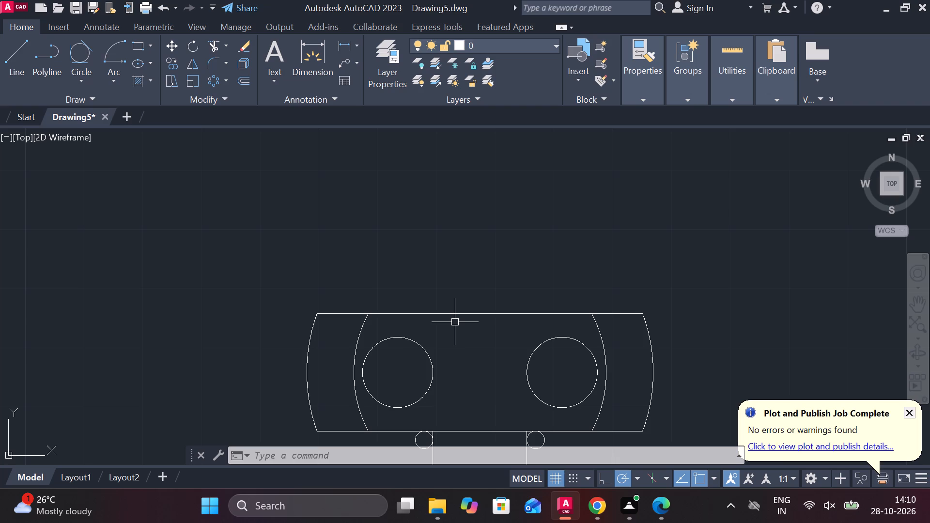
middle_drag(396, 291, 426, 310)
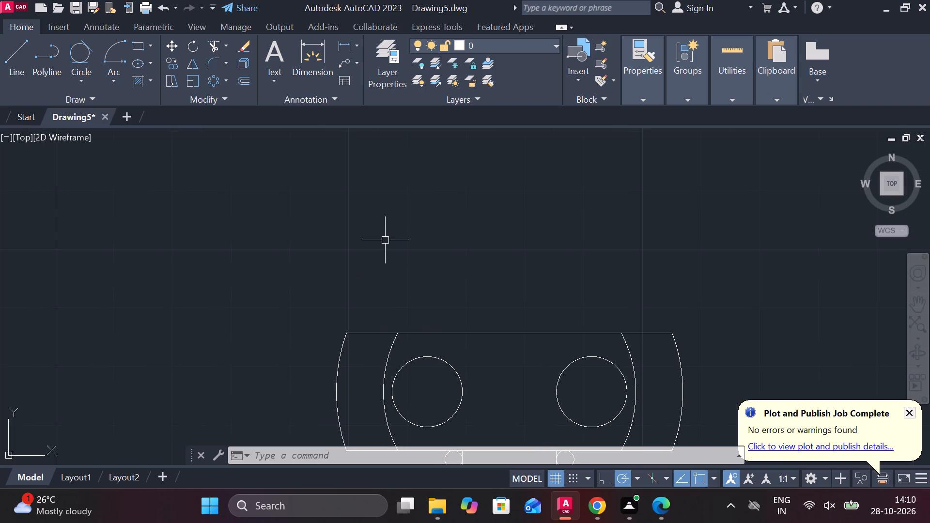
key(l)
key(Return)
click(365, 264)
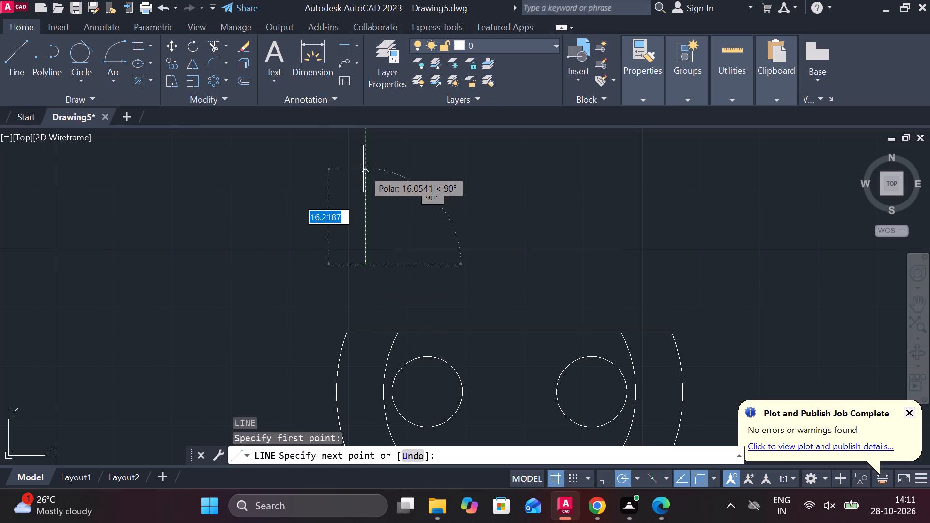
text(19)
key(Return)
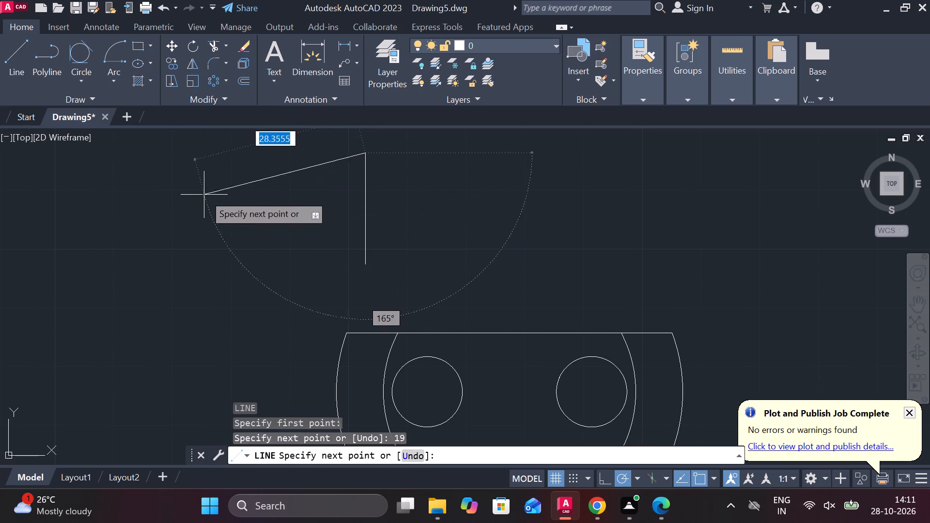
text(34)
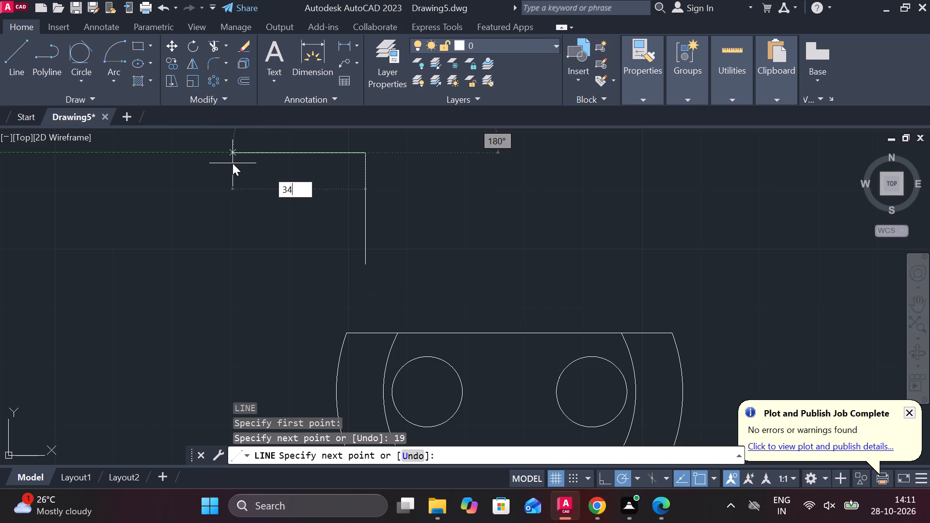
key(space)
middle_drag(272, 301, 364, 289)
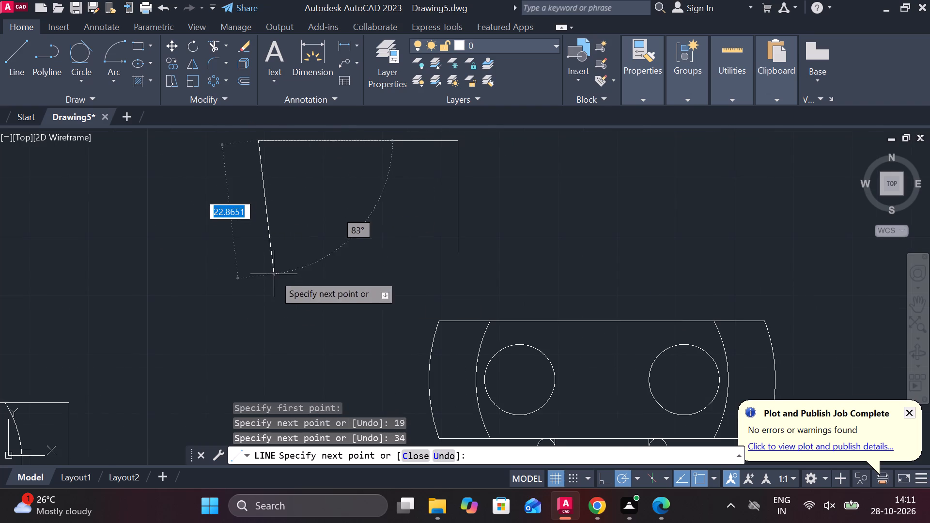
text(19)
key(Return)
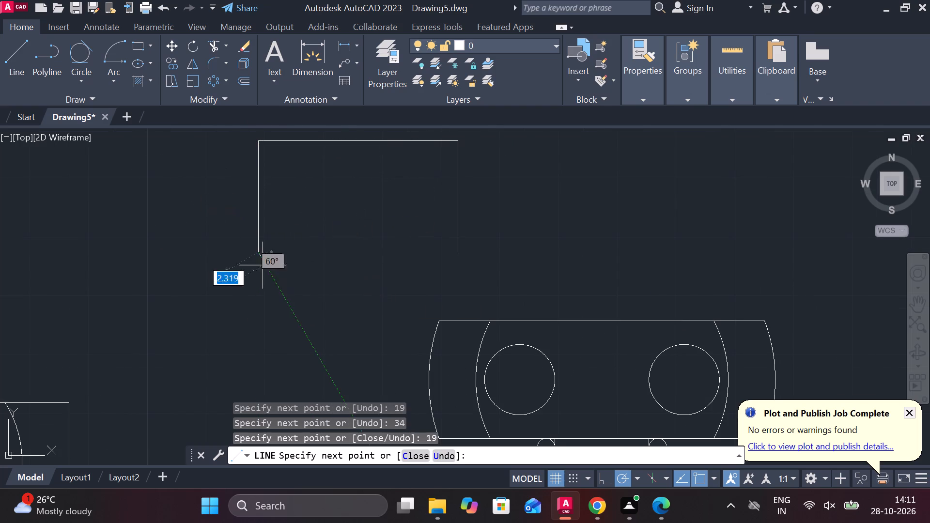
click(454, 248)
key(Escape)
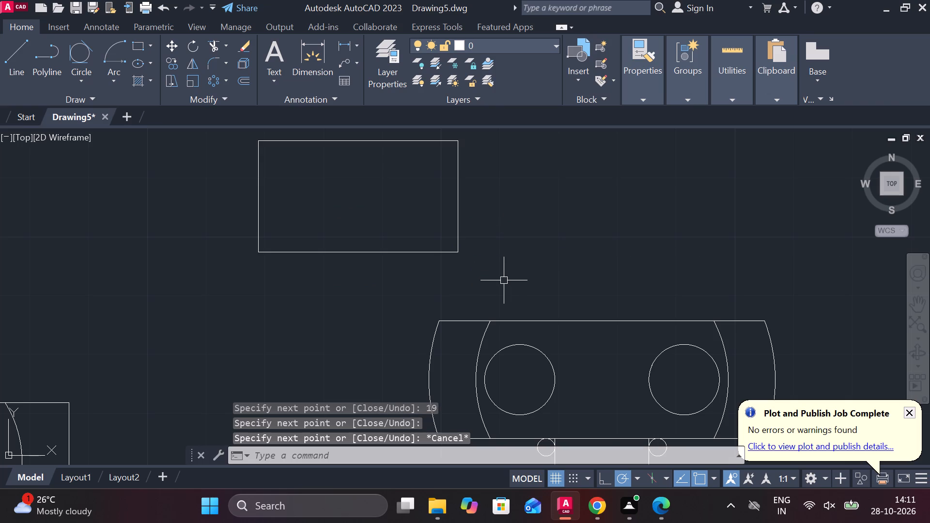
Move the 34 by 19 rectangle so its lower edge's midpoint sits on the midpoint of the end piece's upper edge.
scroll(499, 252, down, 1)
click(334, 165)
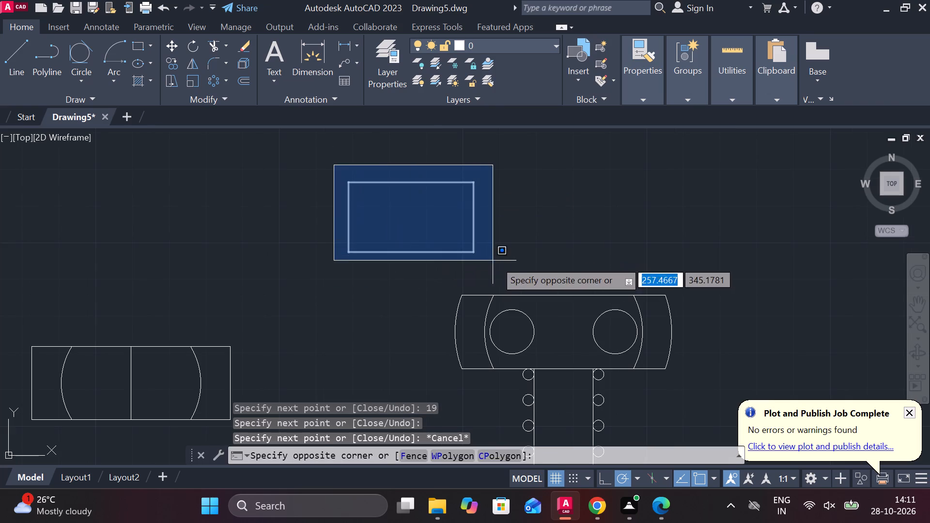
double_click(502, 261)
key(m)
key(Return)
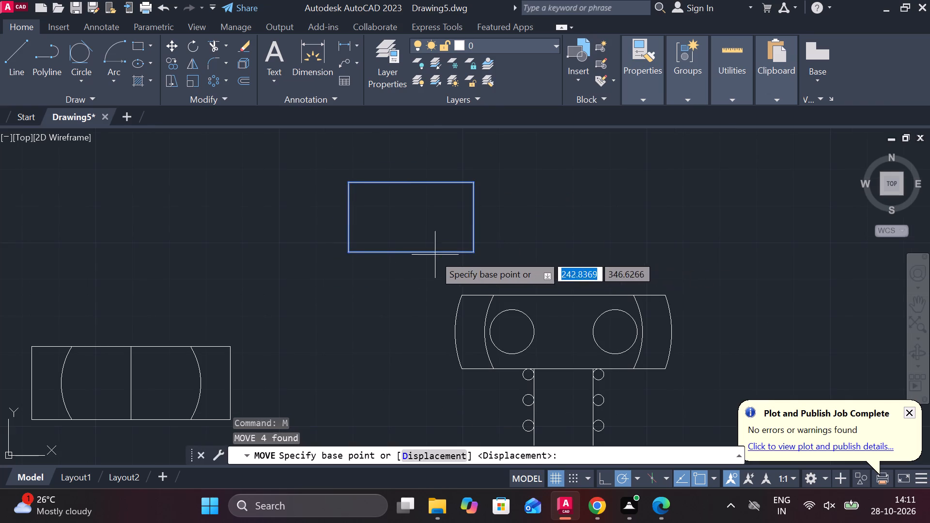
click(418, 253)
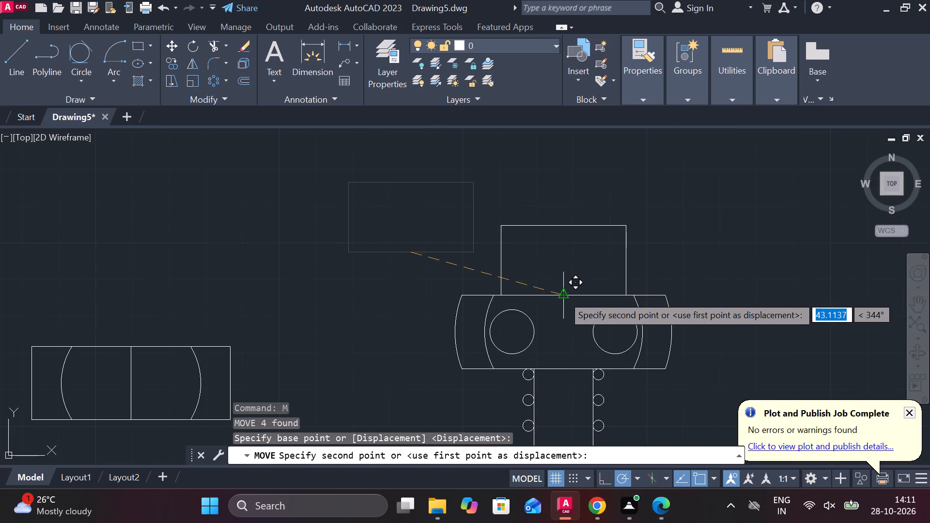
click(563, 295)
middle_drag(763, 307, 671, 306)
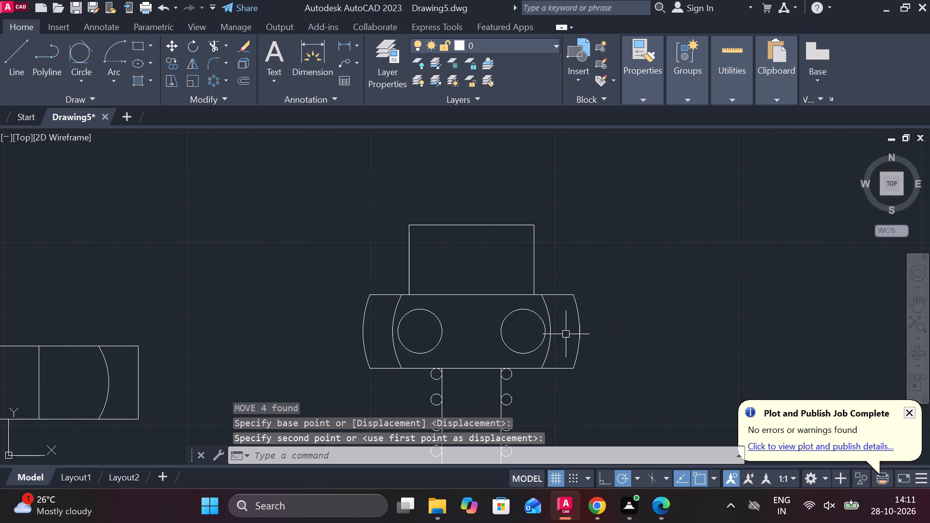
Draw a short vertical line at the midpoint of the end piece's upper edge, and stretch its lower end below the edge.
scroll(505, 302, up, 2)
middle_drag(523, 265, 598, 245)
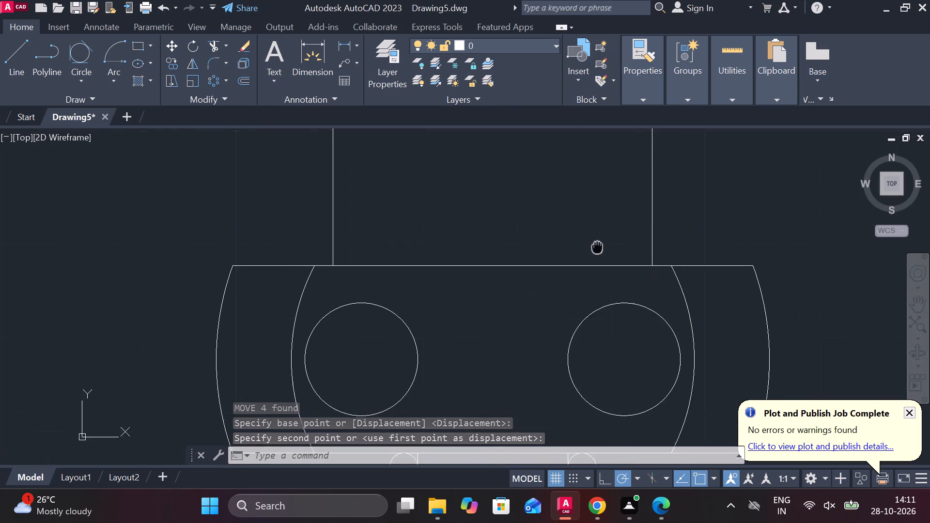
middle_drag(598, 245, 598, 240)
scroll(542, 203, down, 1)
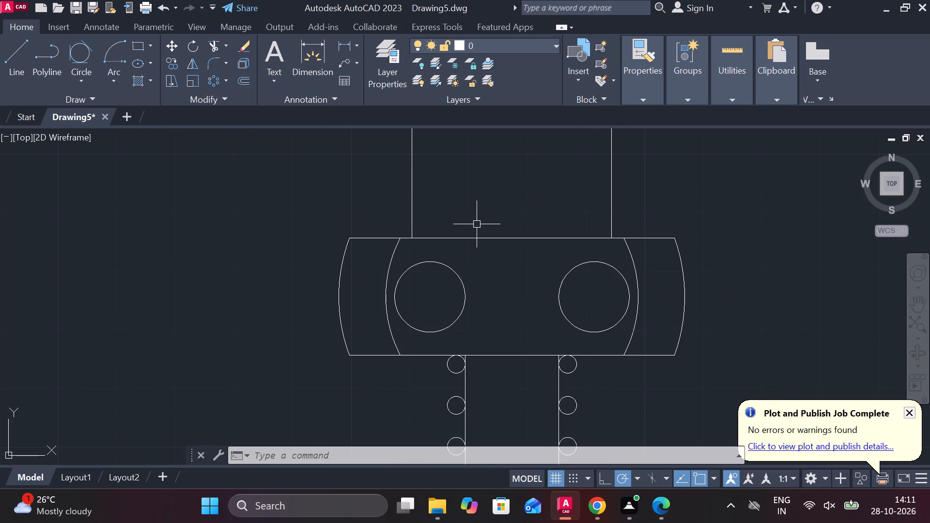
key(l)
key(Return)
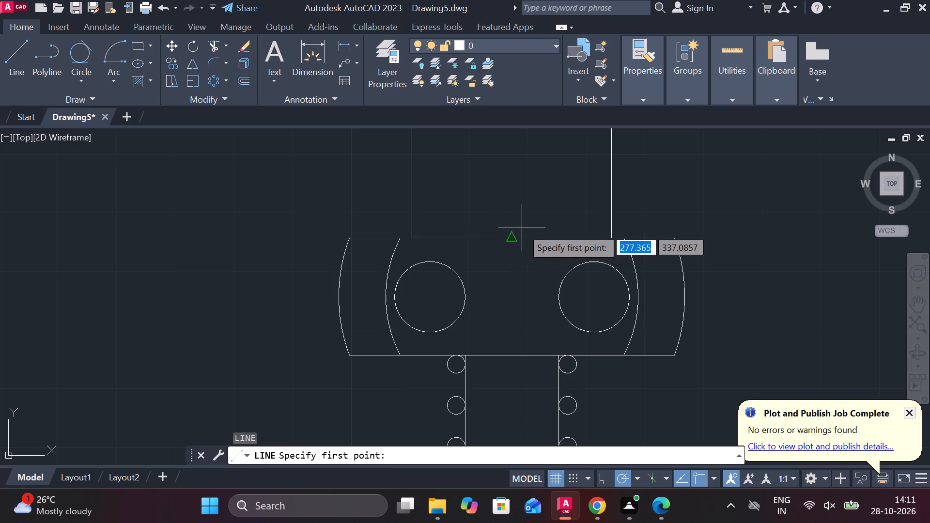
click(512, 241)
click(512, 216)
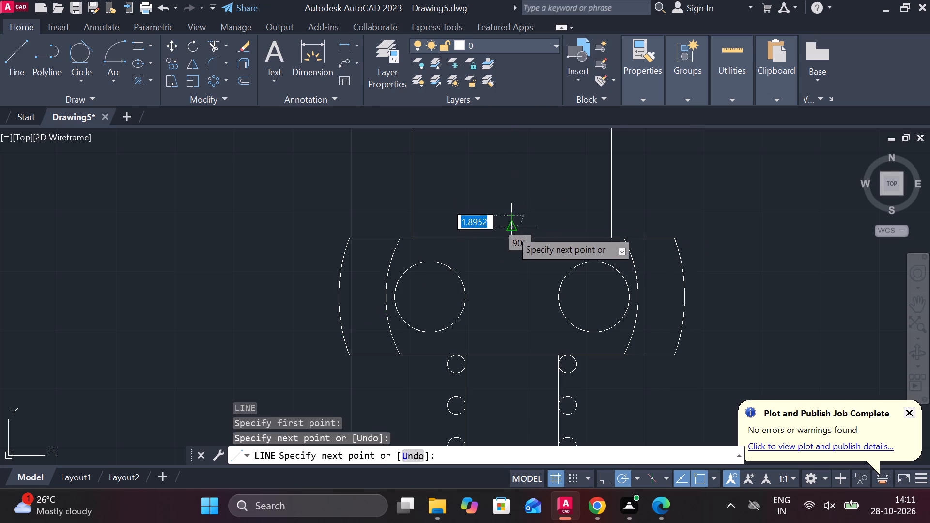
key(Escape)
click(511, 228)
click(513, 238)
click(514, 261)
key(Escape)
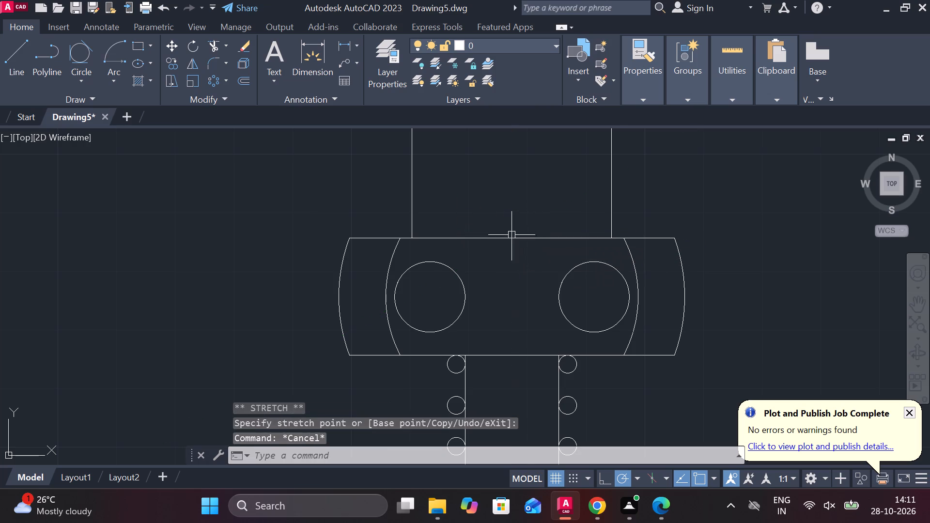
Offset the short vertical centre line by 10 to both sides.
click(510, 230)
key(o)
key(Return)
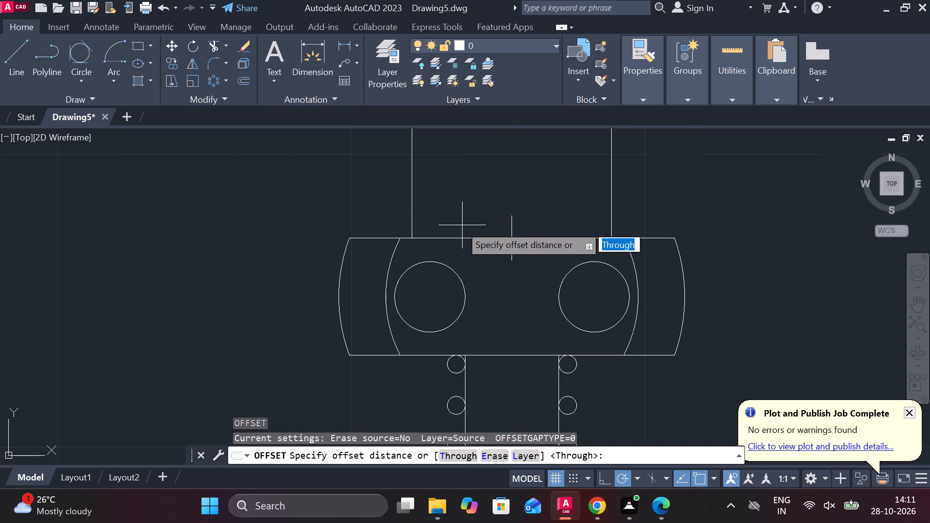
key(Return)
scroll(447, 231, up, 3)
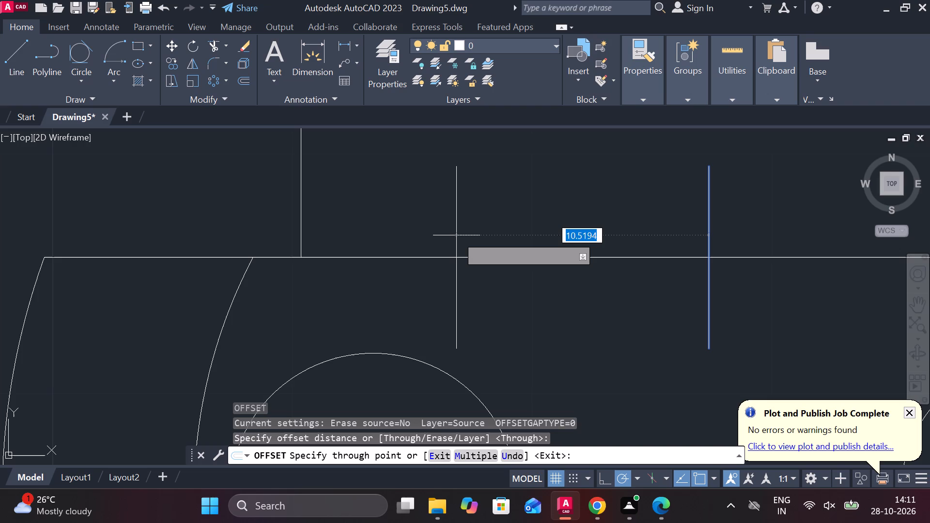
text(10)
key(Return)
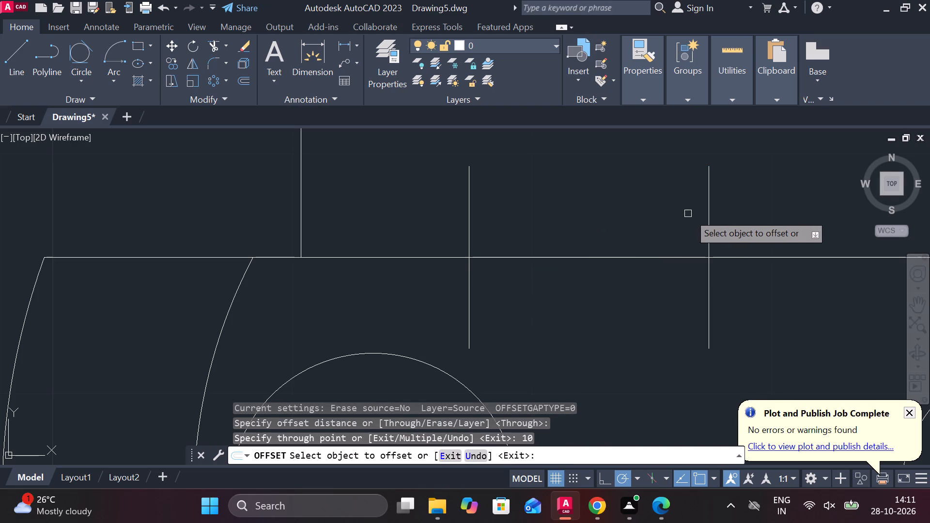
scroll(691, 214, down, 3)
middle_drag(685, 230, 185, 234)
scroll(222, 227, down, 2)
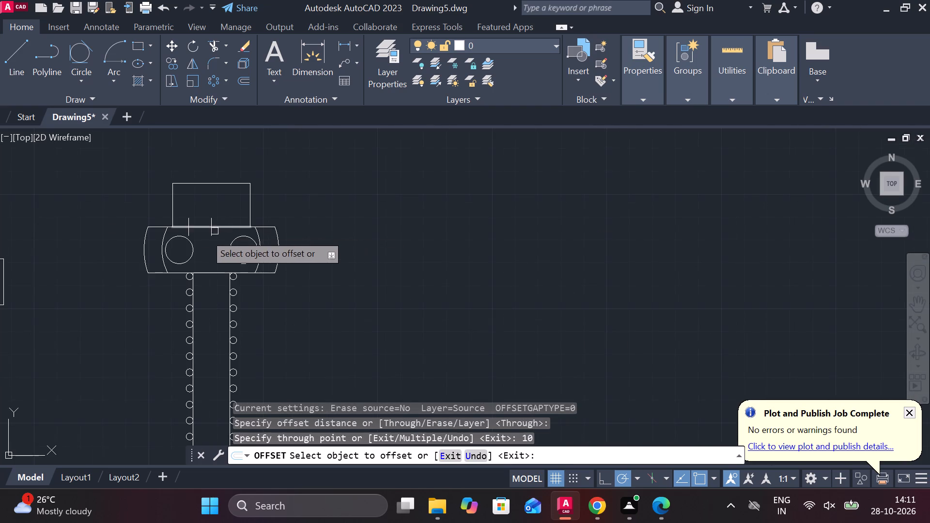
middle_drag(209, 237, 334, 264)
scroll(319, 242, up, 3)
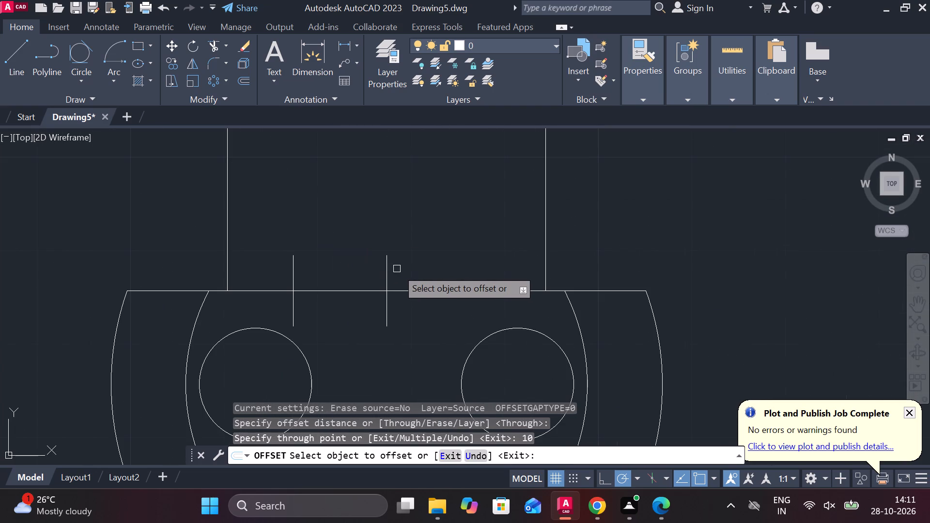
click(384, 260)
text(10)
key(Return)
key(Escape)
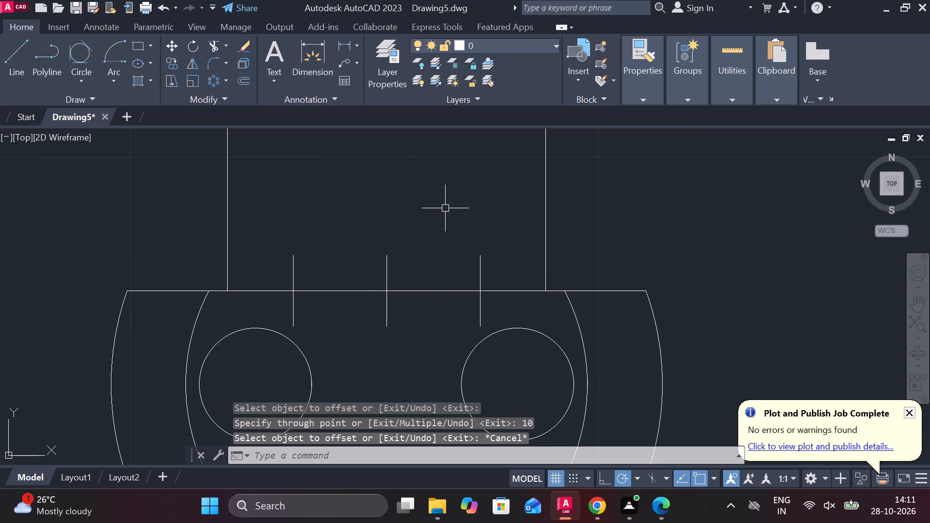
Trim away the end piece's upper edge between the two offset lines, and remove the three short vertical lines.
text(TR)
key(space)
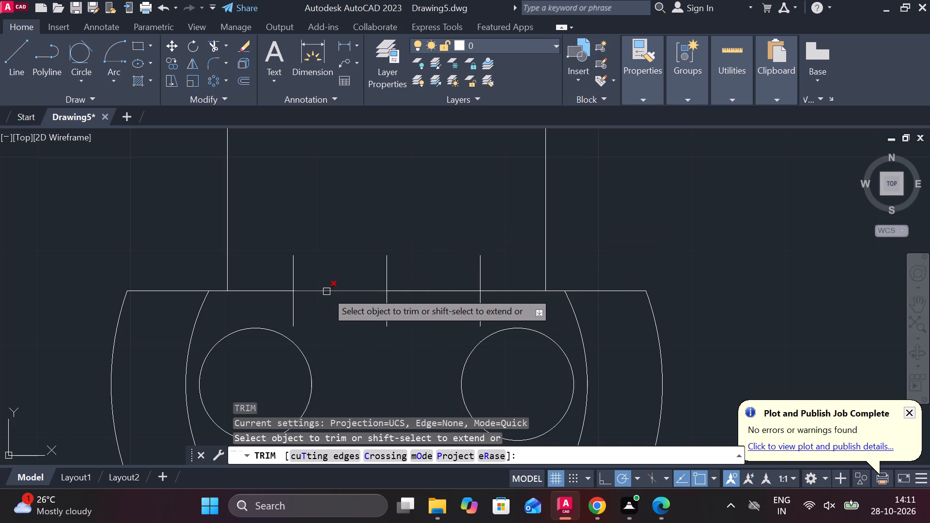
click(326, 292)
click(435, 286)
click(433, 307)
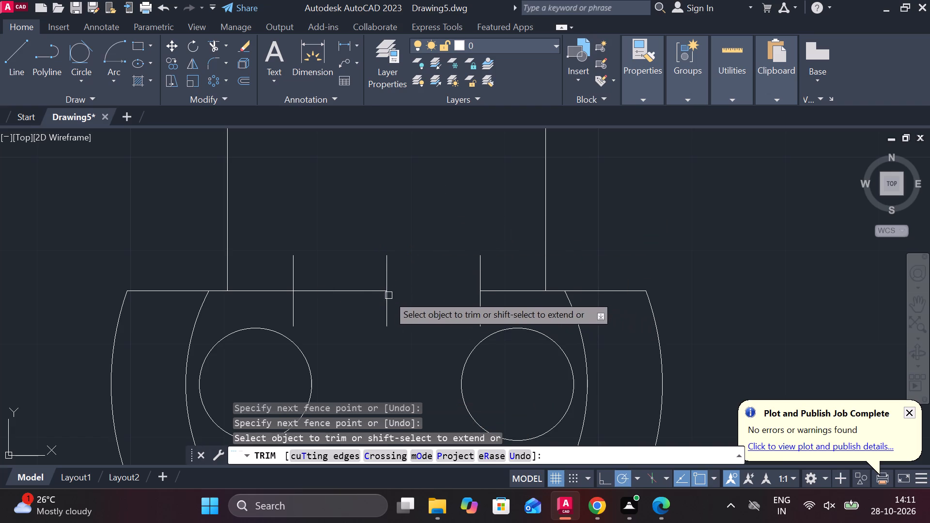
click(381, 292)
click(387, 281)
click(478, 271)
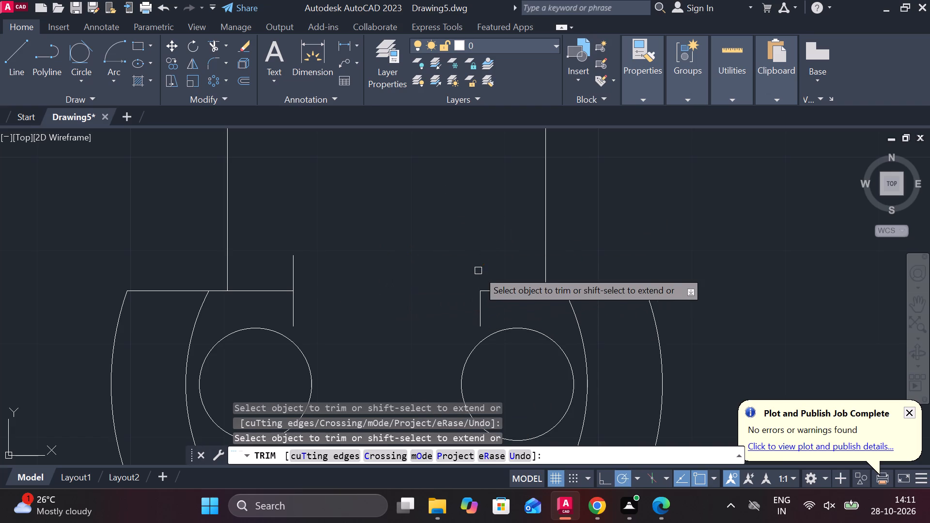
click(479, 308)
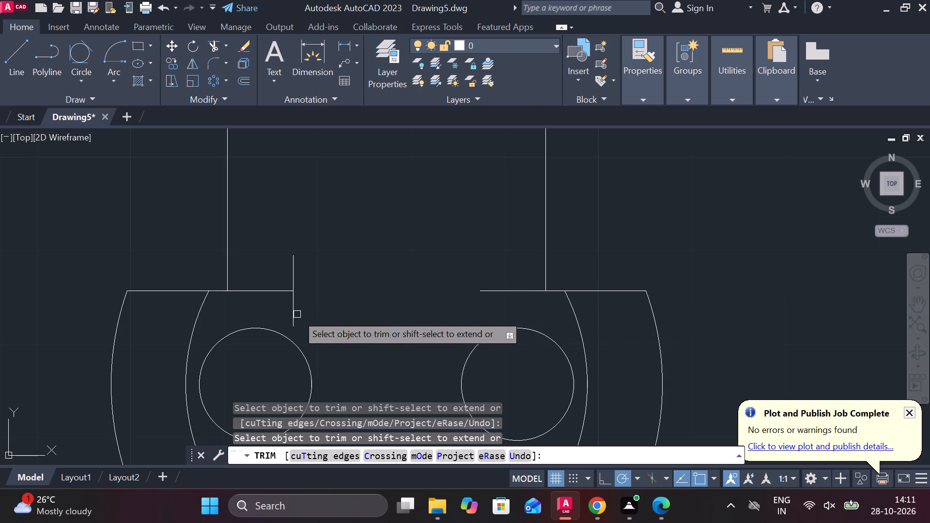
click(297, 314)
click(296, 307)
click(288, 302)
click(301, 308)
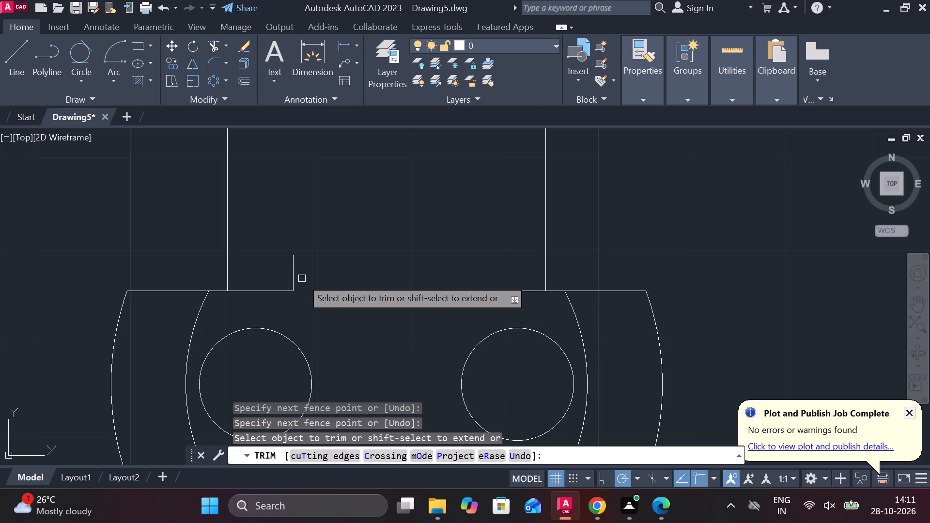
click(295, 273)
scroll(375, 259, down, 1)
key(Escape)
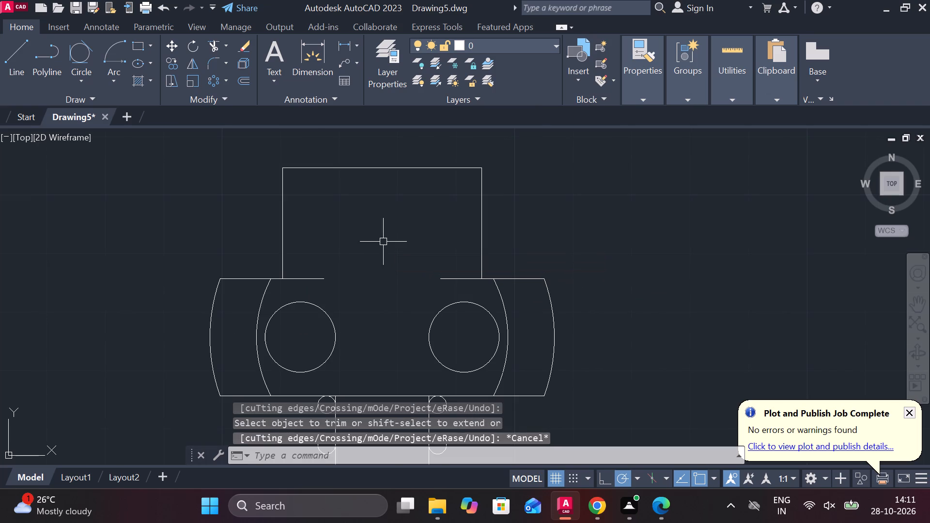
Draw a start-end-radius arc of about 6.45 radius, curving up into the block from the left end of the upper-edge gap.
click(115, 70)
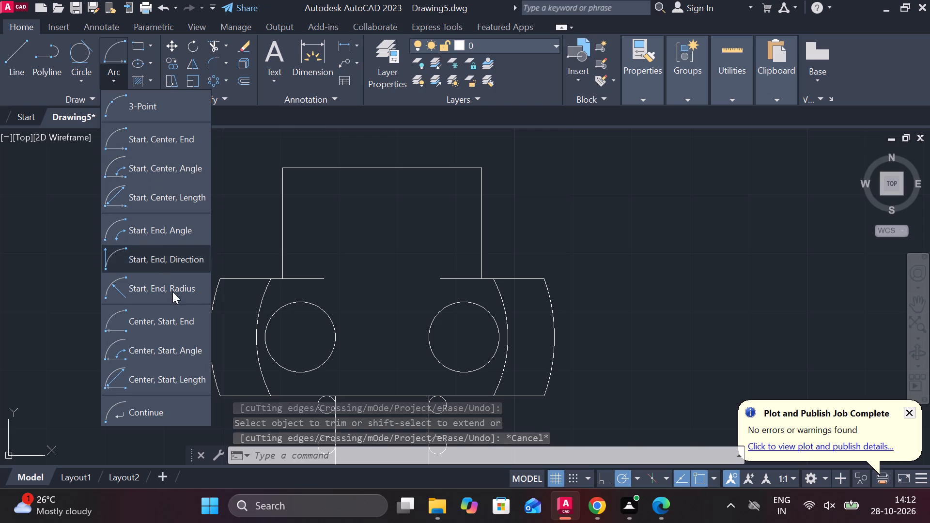
click(160, 289)
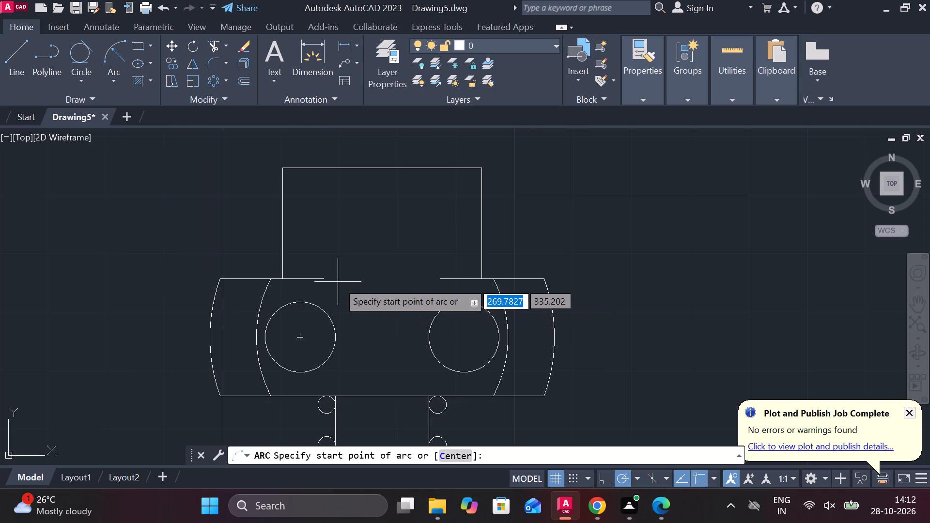
click(319, 278)
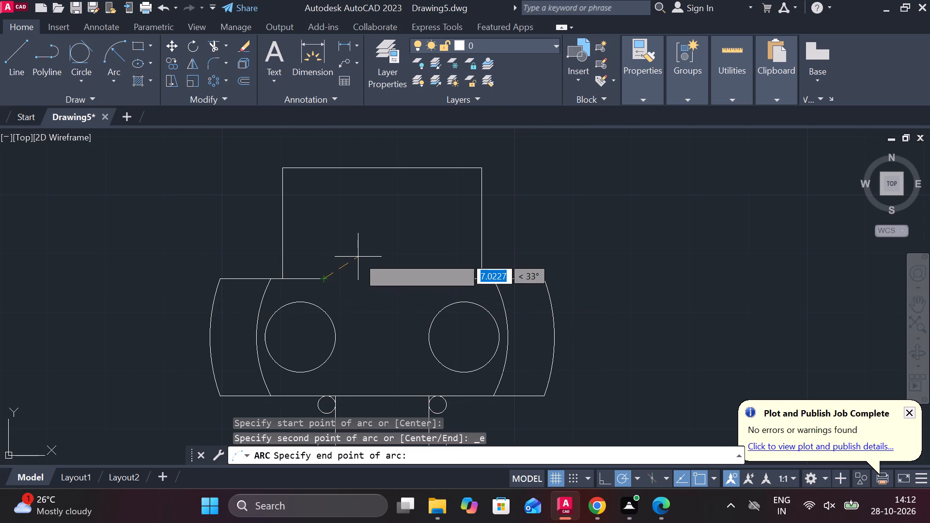
click(358, 257)
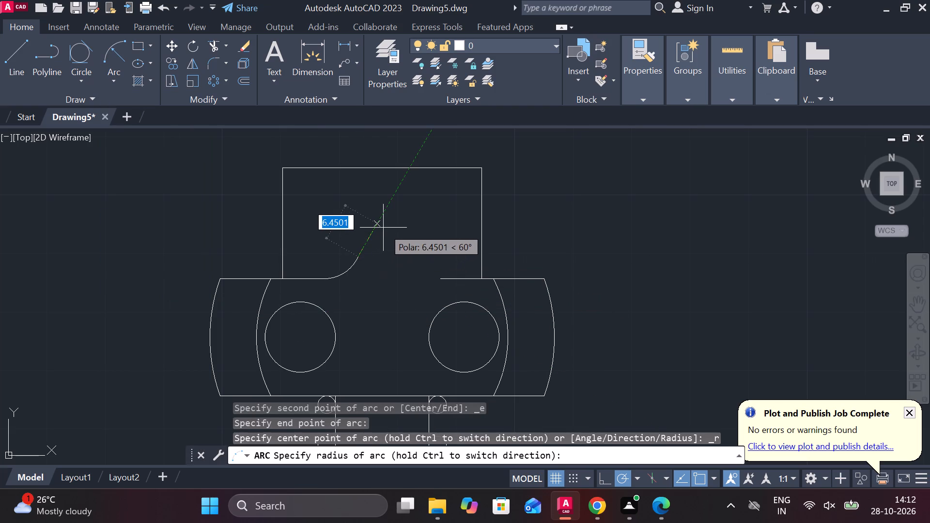
click(383, 228)
key(Escape)
Mirror the small arc about the vertical centre line through the block's upper-edge midpoint, keeping the original arc.
click(352, 271)
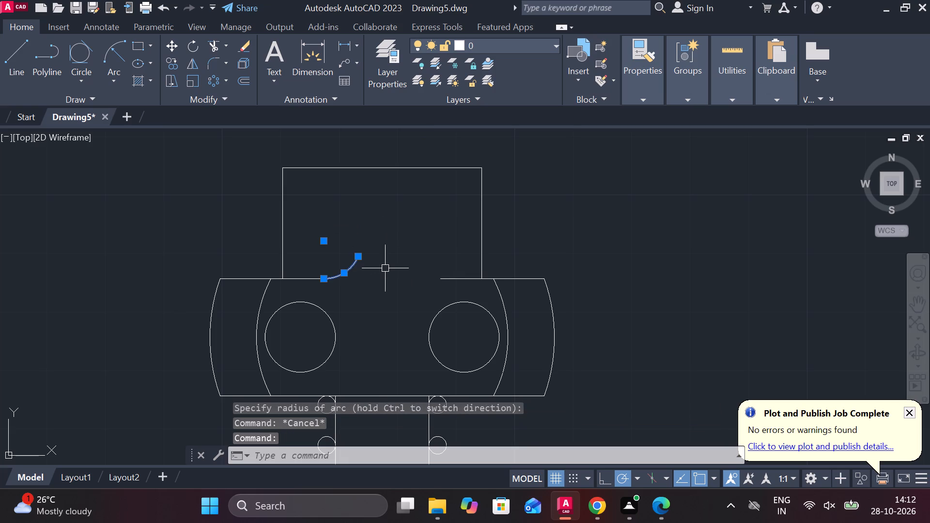
text(MI)
key(Return)
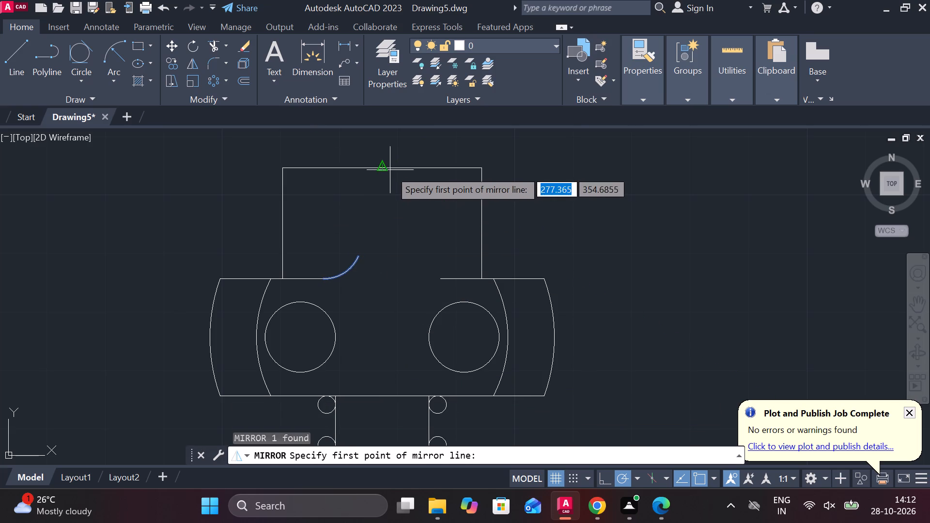
click(390, 170)
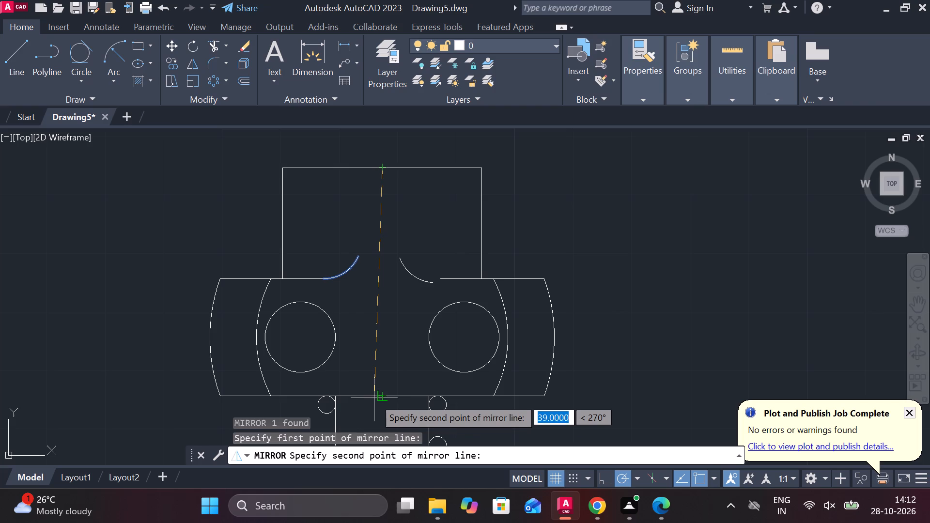
click(378, 397)
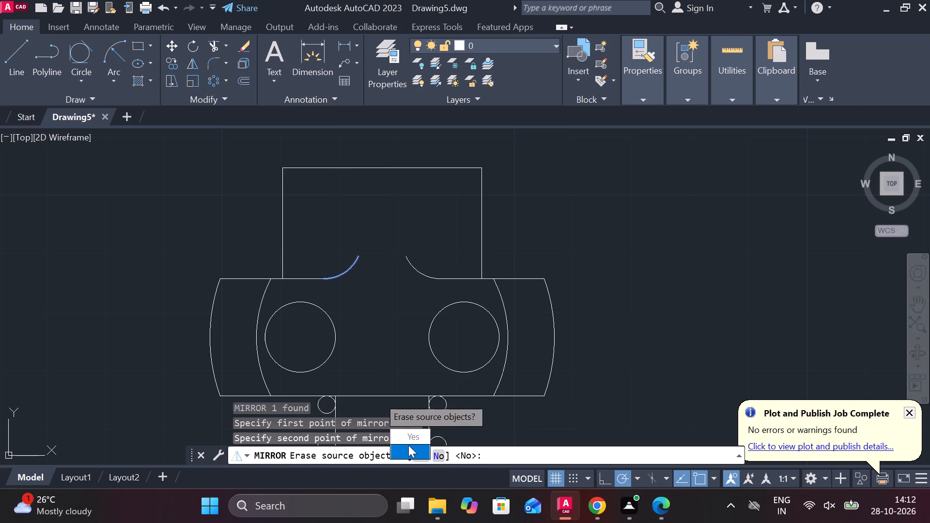
drag(408, 445, 378, 397)
Examine the whole part from the base to the mirrored arcs and the block above the end piece.
scroll(569, 292, down, 1)
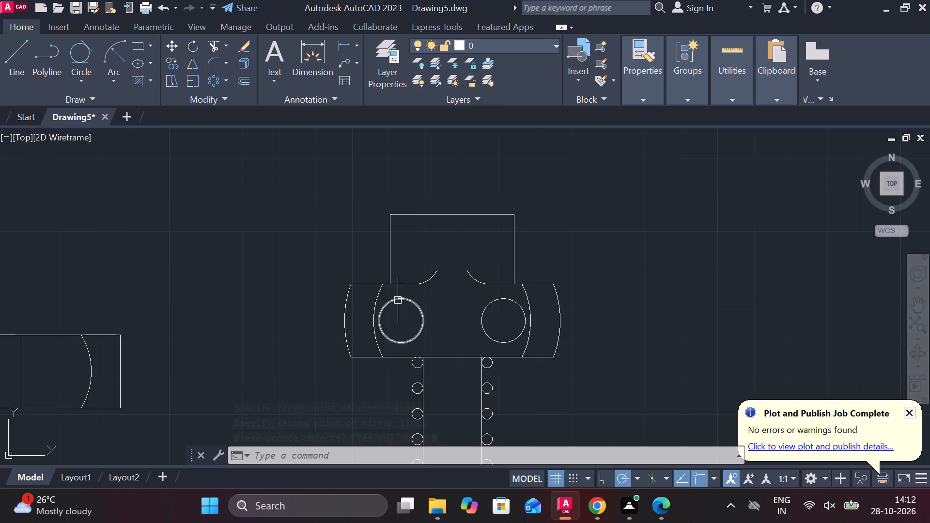
scroll(410, 303, up, 1)
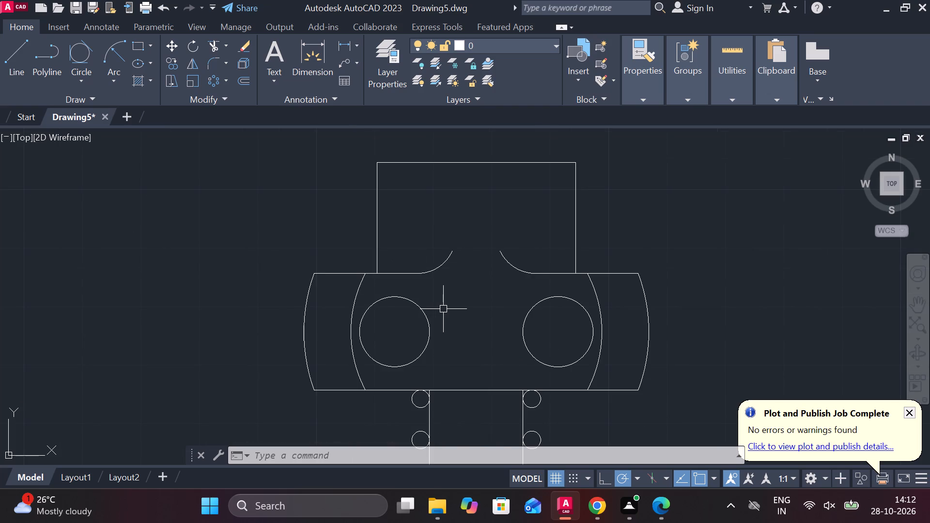
scroll(443, 309, down, 2)
scroll(523, 322, down, 2)
middle_drag(542, 338, 468, 195)
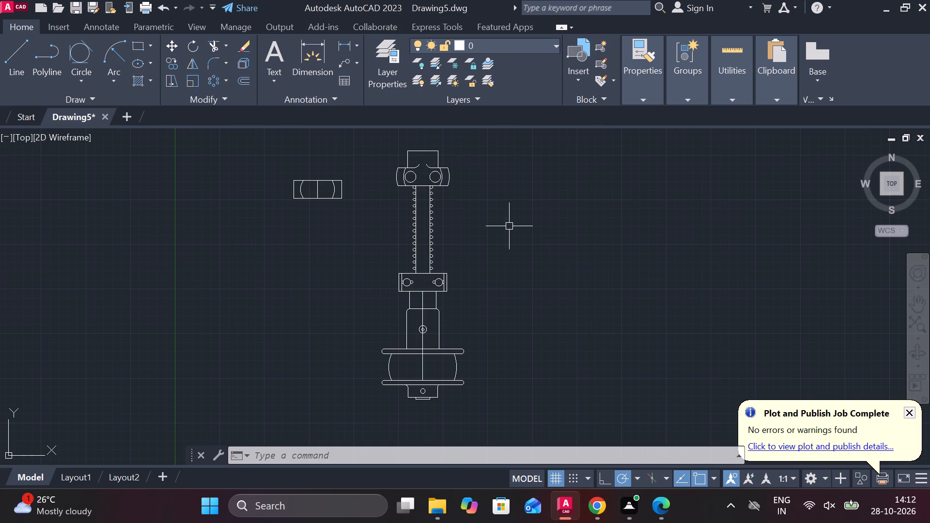
scroll(415, 154, up, 1)
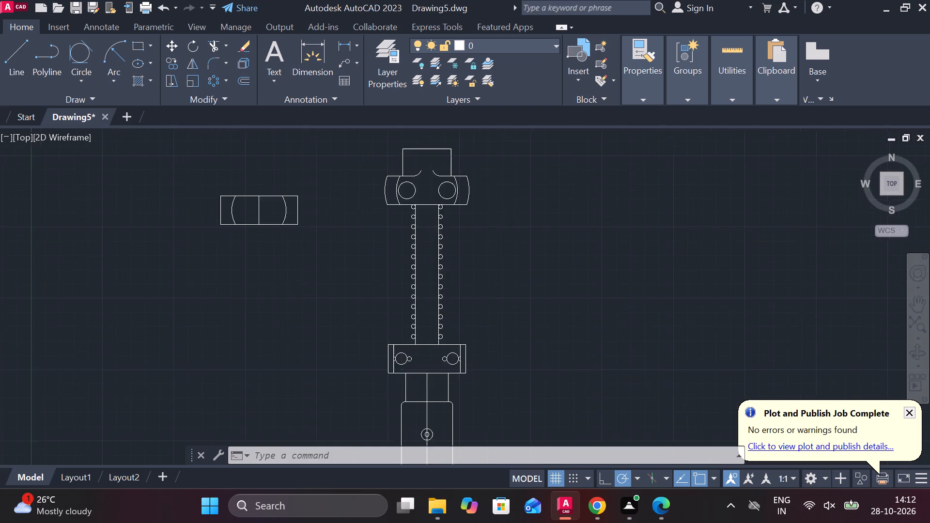
scroll(415, 154, up, 2)
middle_drag(427, 173, 402, 273)
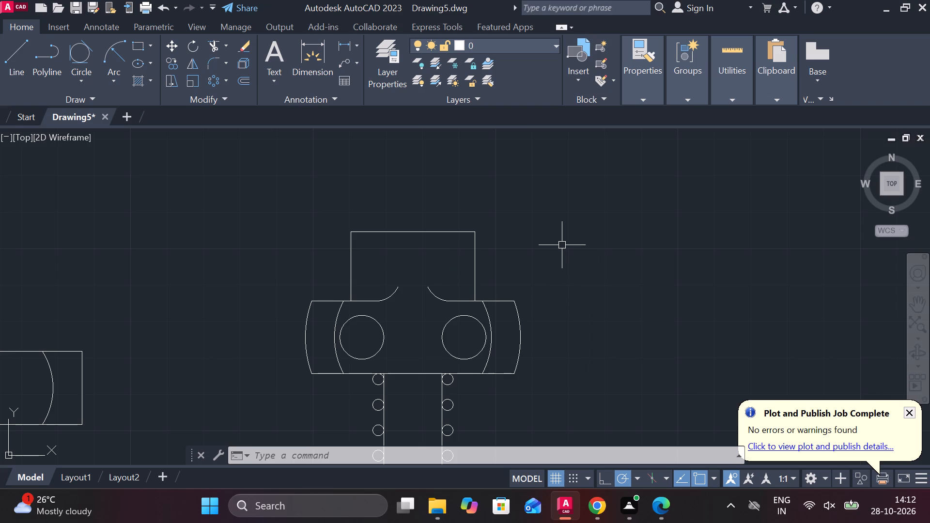
Draw a closed rectangle 25 wide by 18 high from lines in the free space beside the block.
key(l)
key(Return)
click(554, 203)
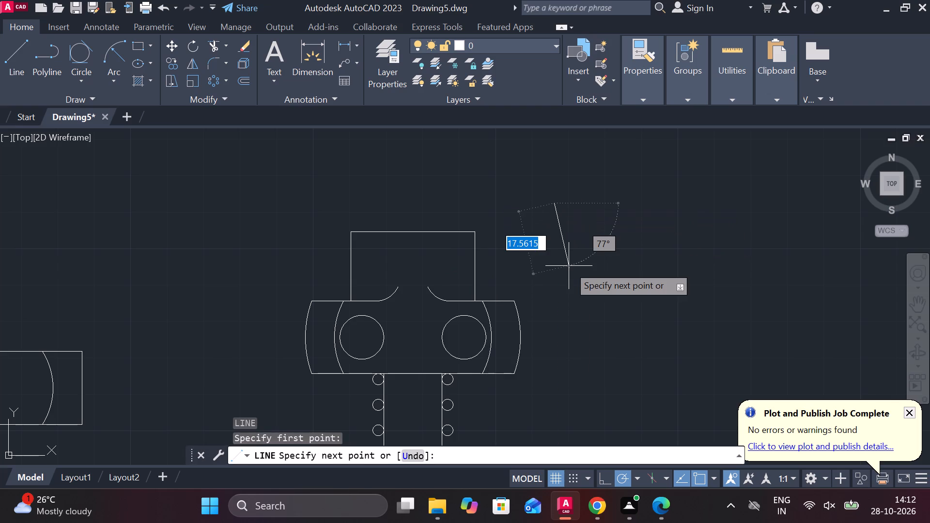
text(18)
key(Return)
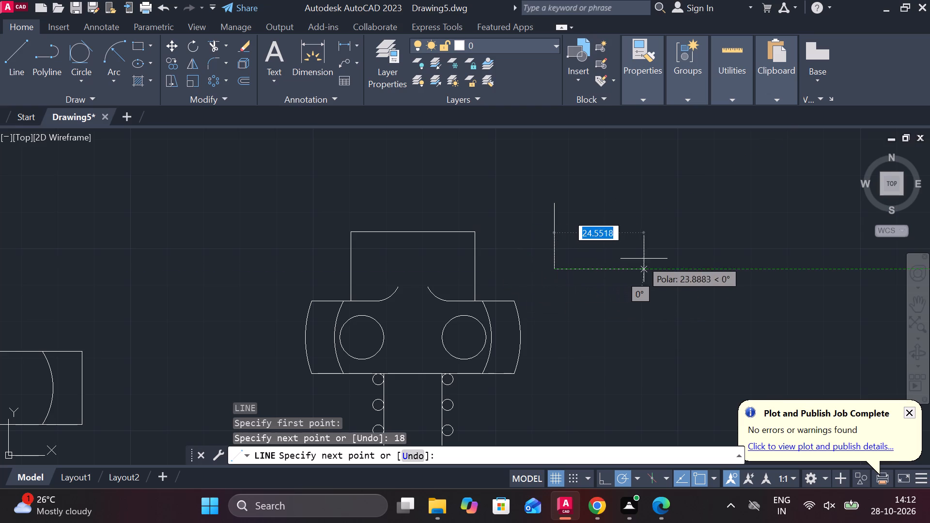
text(25)
key(space)
text(18)
key(Return)
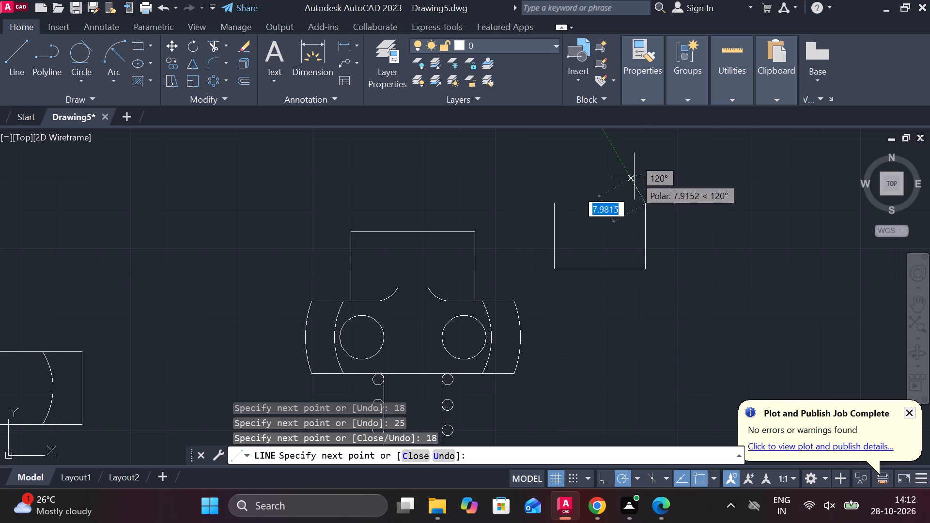
click(549, 202)
key(Escape)
Move the 25 by 18 rectangle so its lower edge's midpoint sits on the midpoint of the 34 by 19 block's upper edge.
click(502, 181)
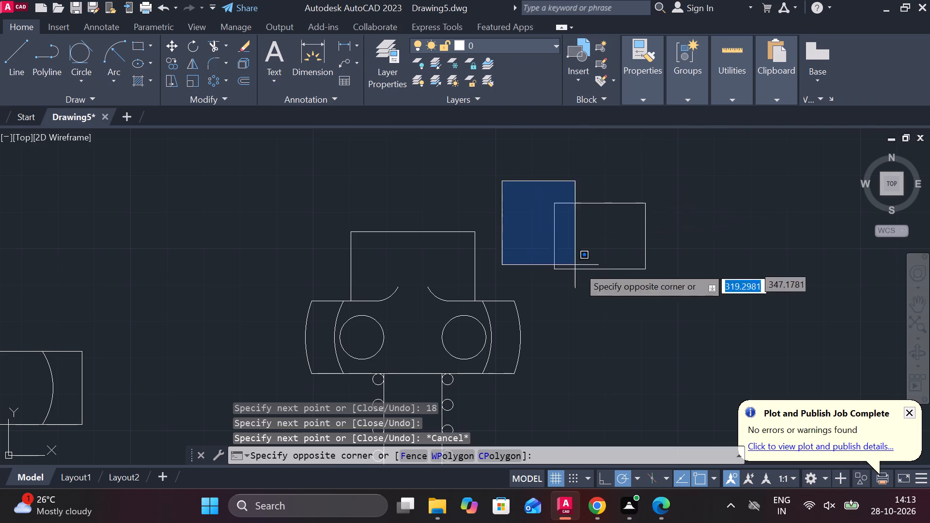
click(708, 292)
key(m)
key(Return)
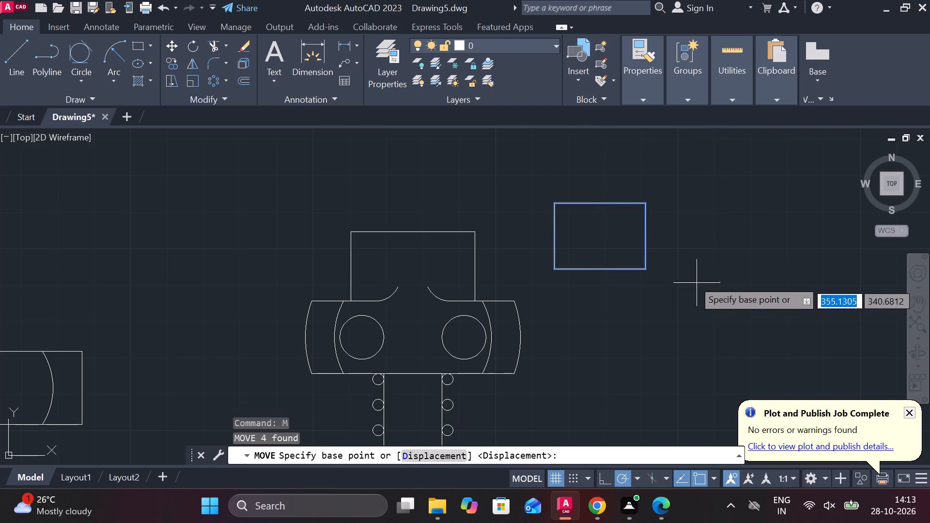
click(604, 271)
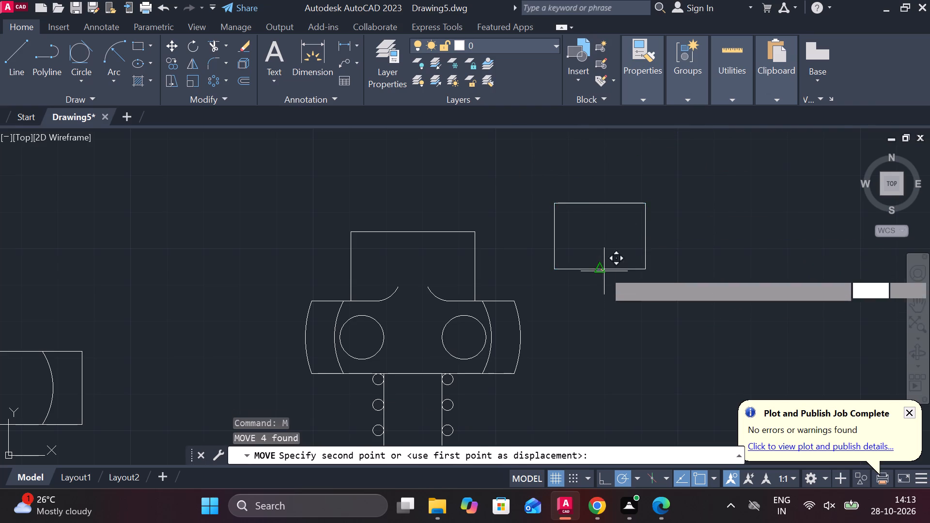
click(415, 231)
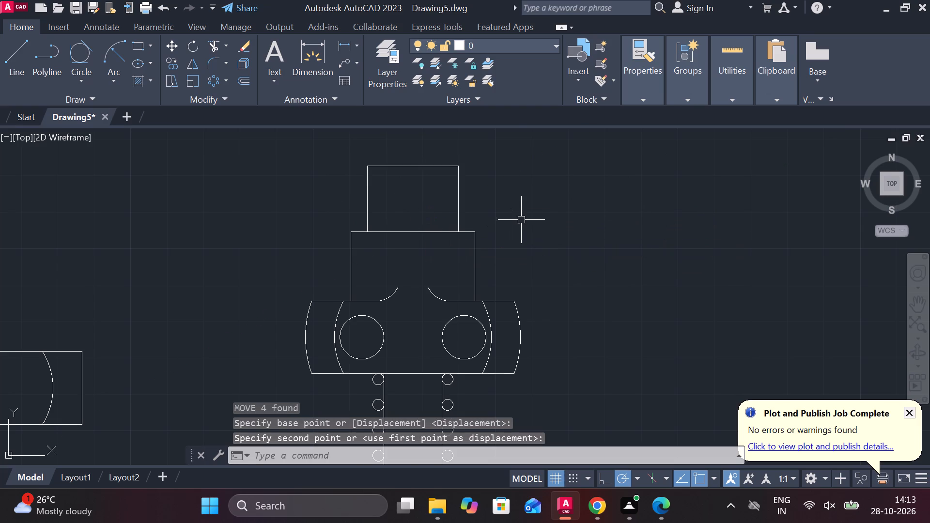
Draw a closed rectangle 34 wide by 3 high from lines in the free space beside the 25 by 18 rectangle.
middle_drag(542, 242, 539, 311)
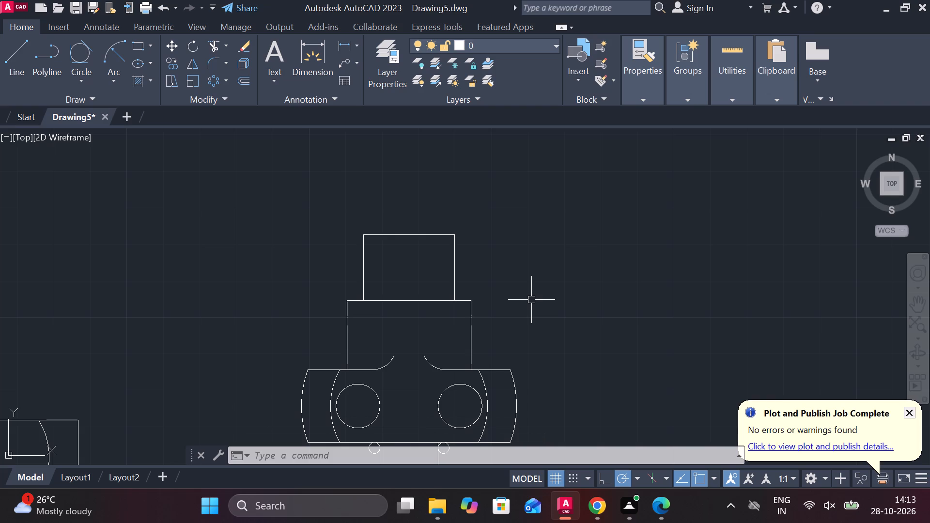
key(l)
key(Return)
click(549, 262)
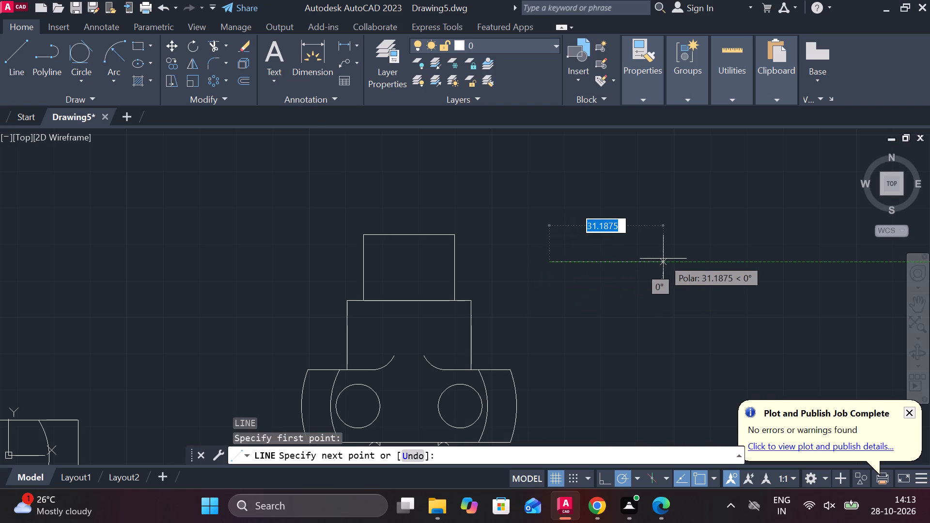
text(34)
key(space)
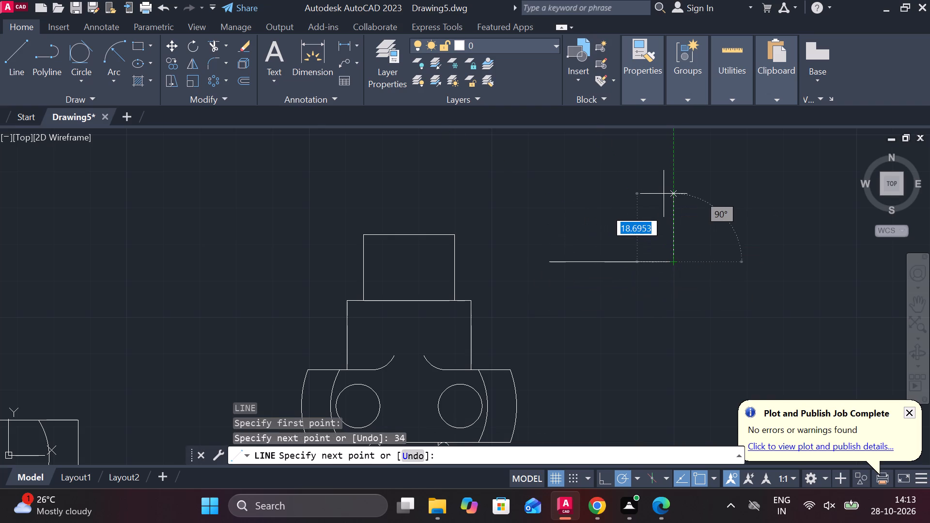
key(3)
key(space)
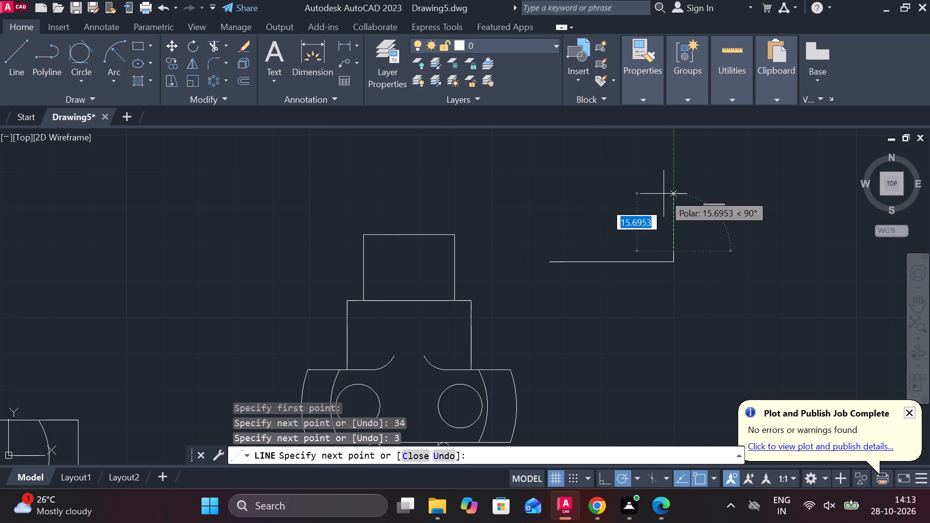
text(34)
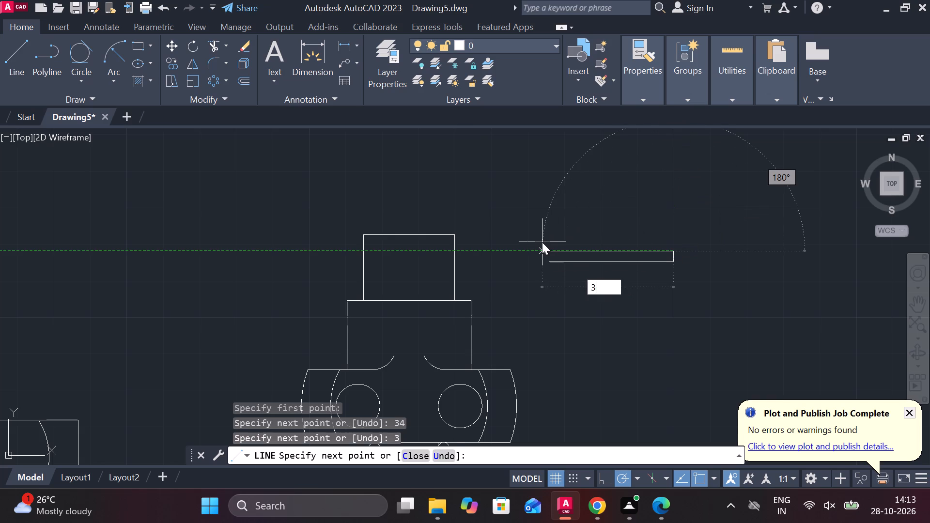
key(space)
click(550, 264)
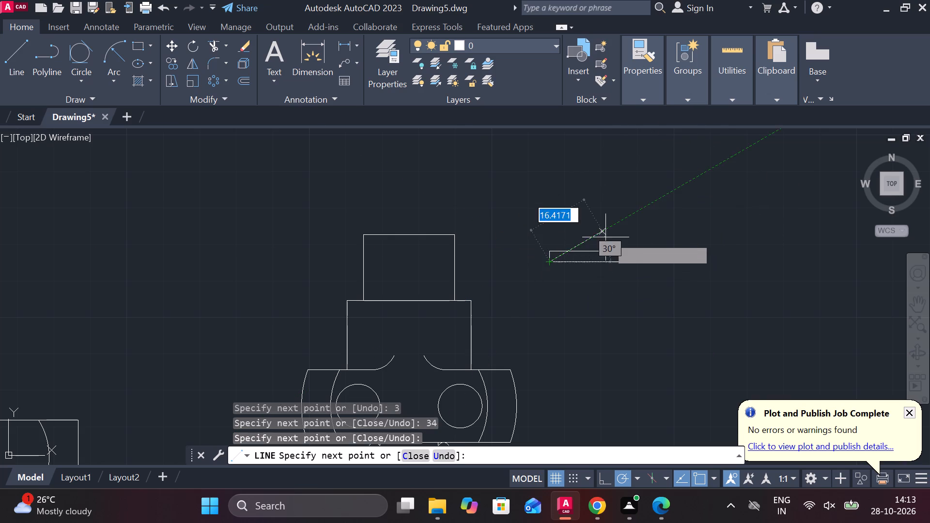
key(Escape)
Move the 34 by 3 rectangle so its lower edge's midpoint sits on the midpoint of the 25 by 18 block's upper edge.
double_click(534, 223)
click(693, 294)
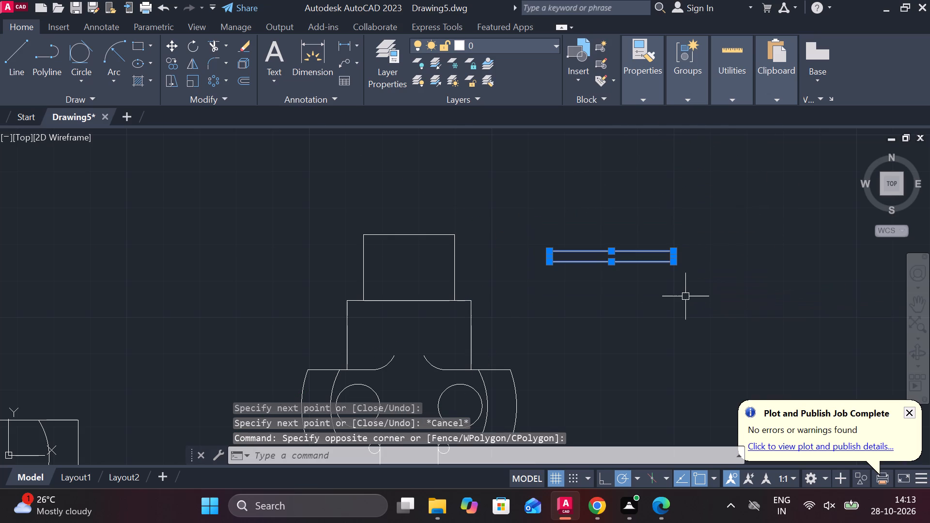
key(m)
key(Return)
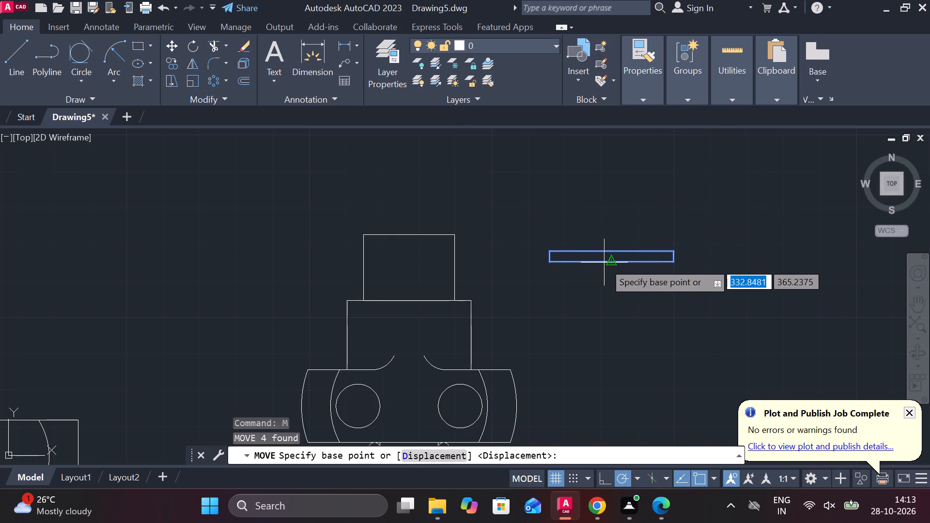
click(608, 262)
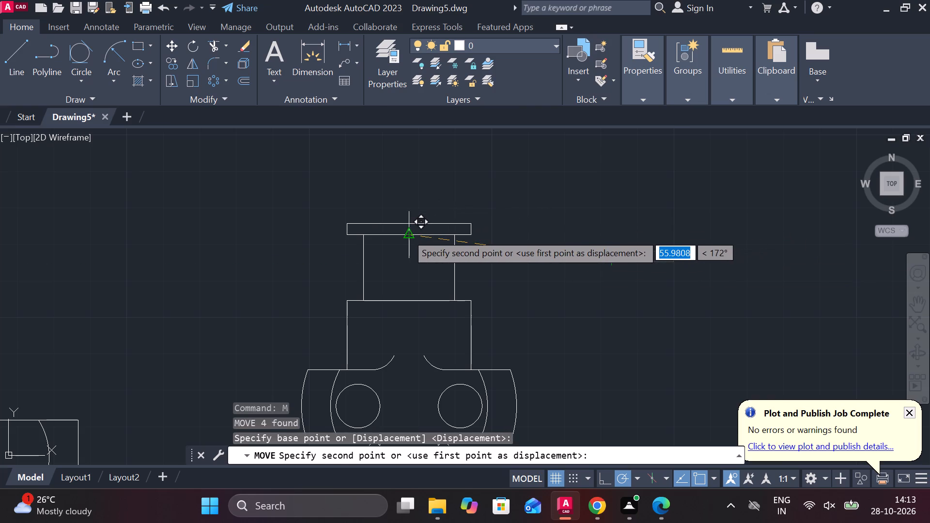
click(406, 233)
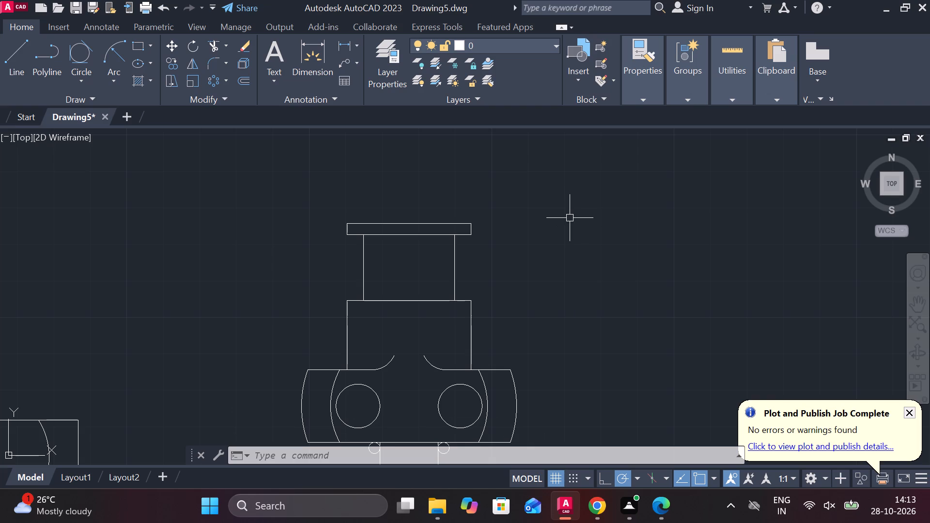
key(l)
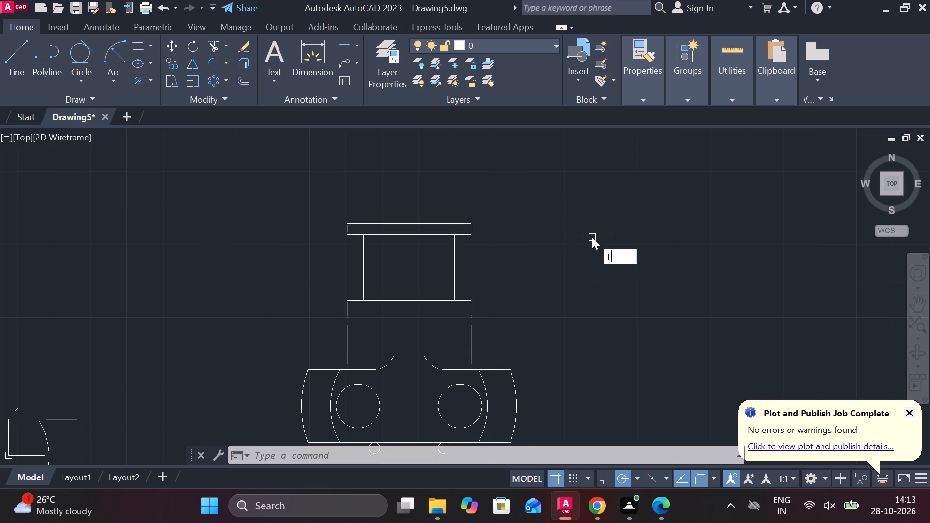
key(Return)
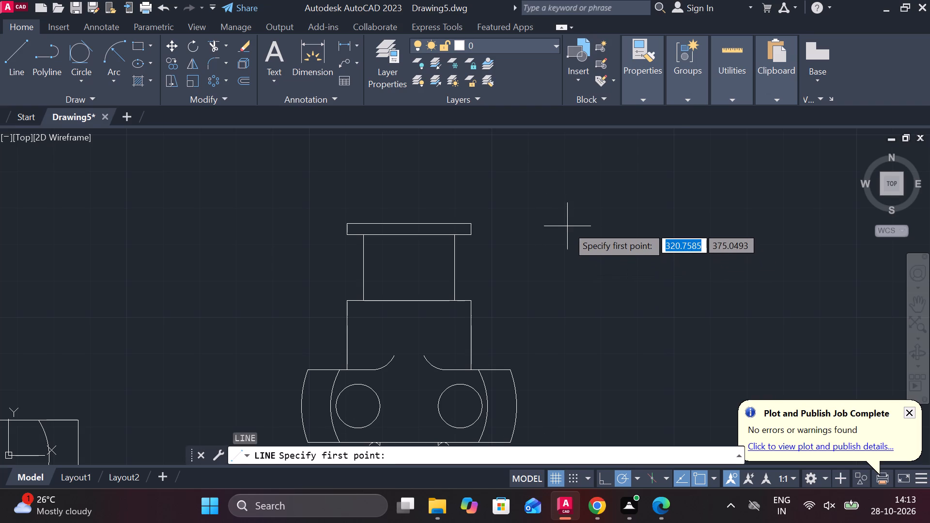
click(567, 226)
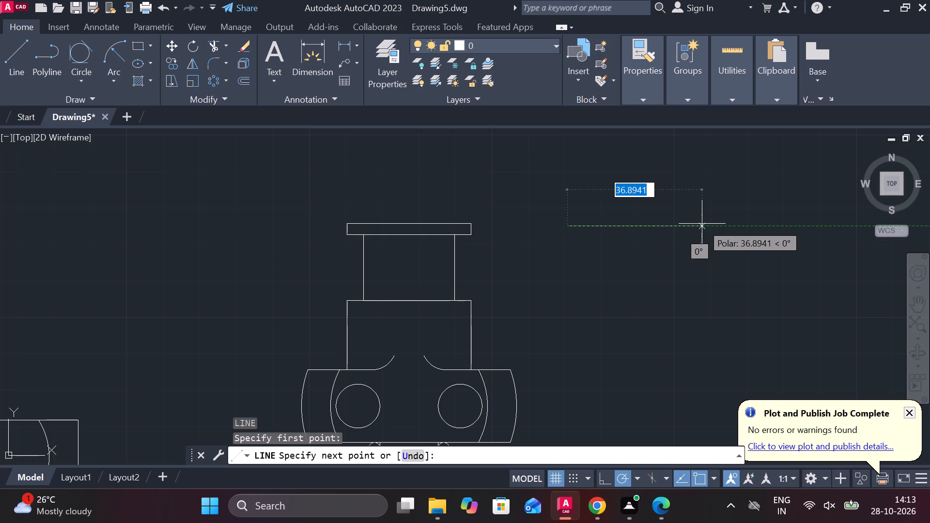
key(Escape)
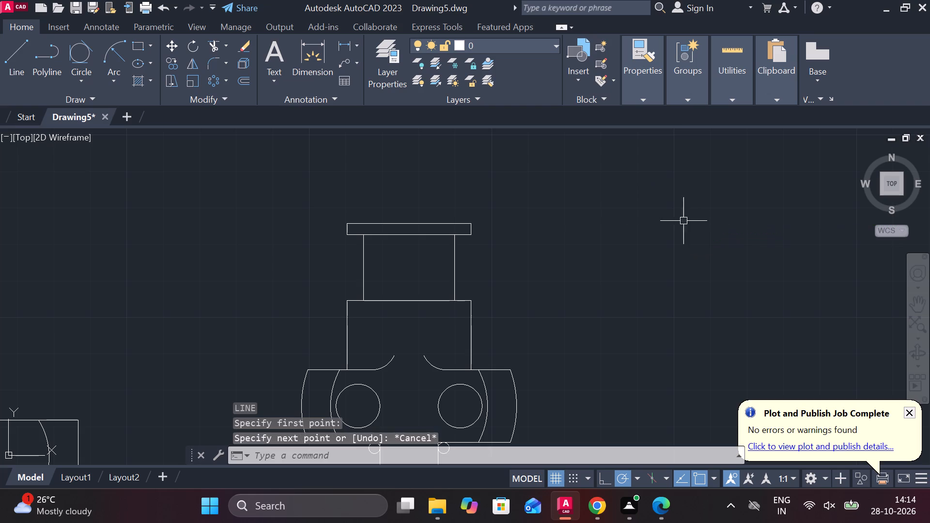
Draw connected lines from the midpoint of the 34 by 3 block's upper edge: 3 up, 16 right, and sloping down to the block's upper-right corner.
key(l)
key(Return)
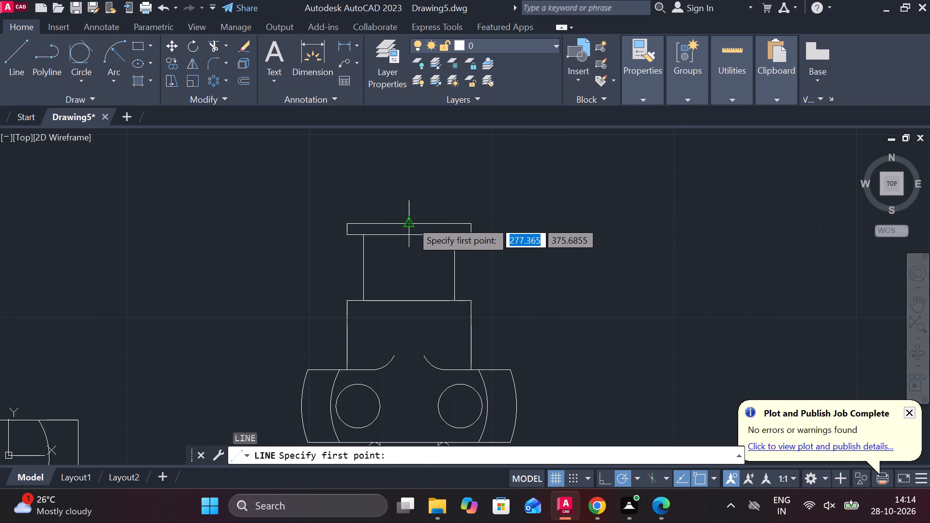
click(411, 221)
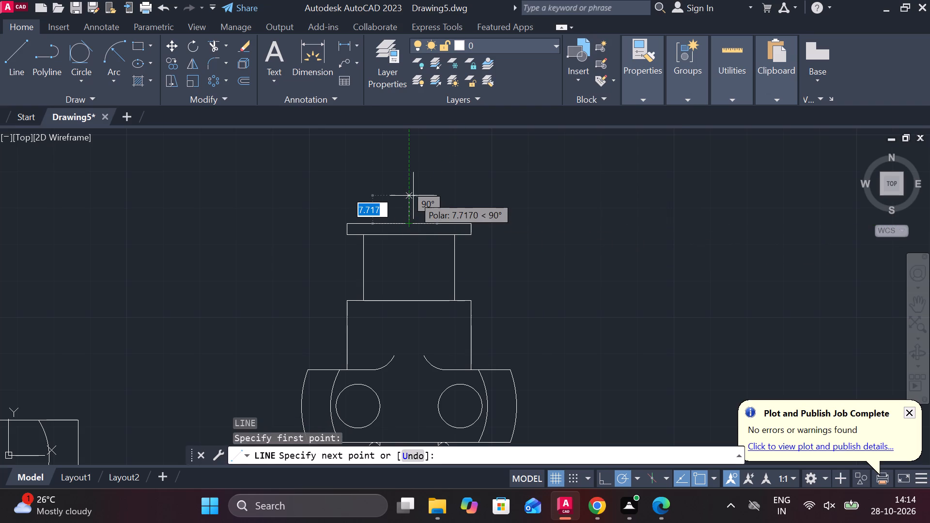
key(3)
key(space)
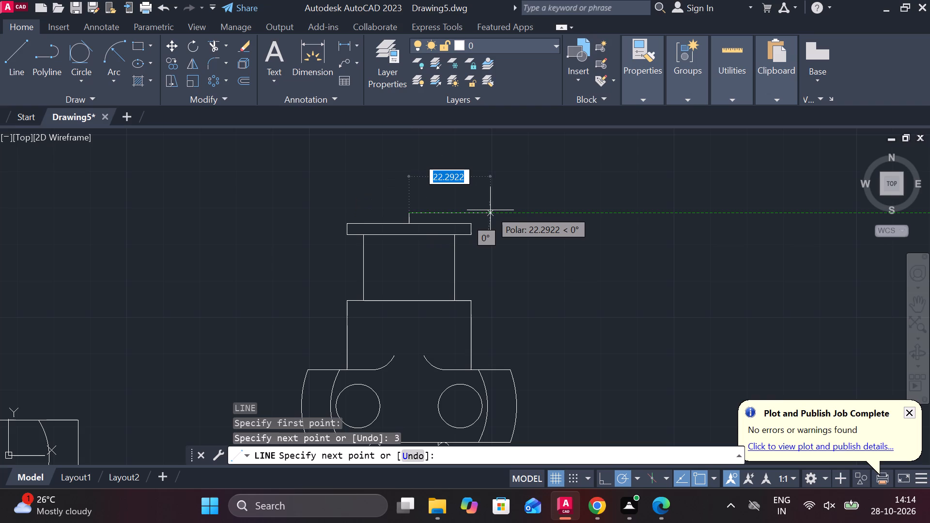
text(16)
key(space)
scroll(490, 215, up, 3)
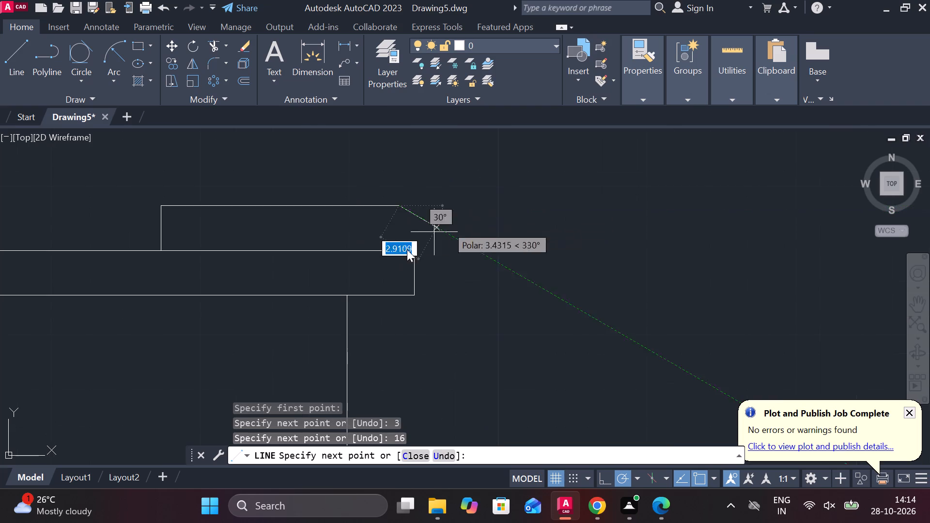
scroll(407, 258, up, 2)
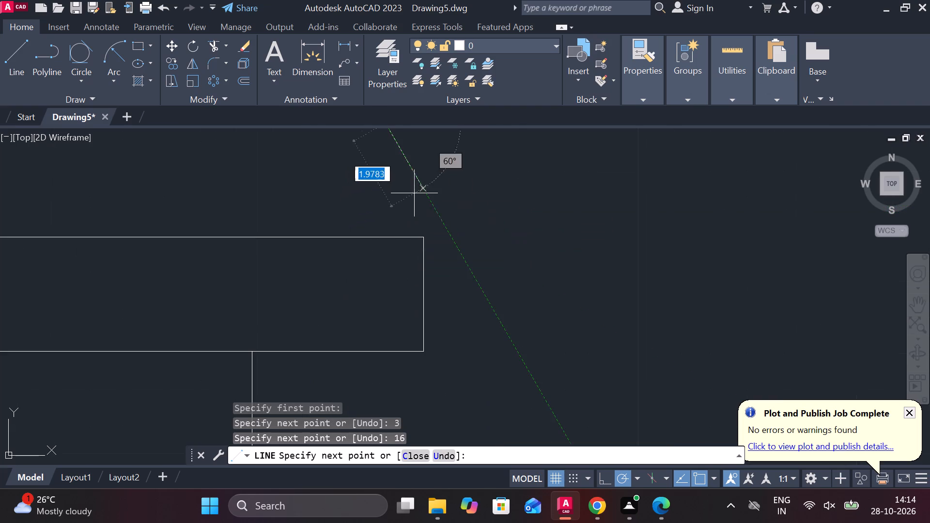
click(423, 241)
scroll(449, 241, down, 2)
key(Escape)
scroll(508, 246, down, 2)
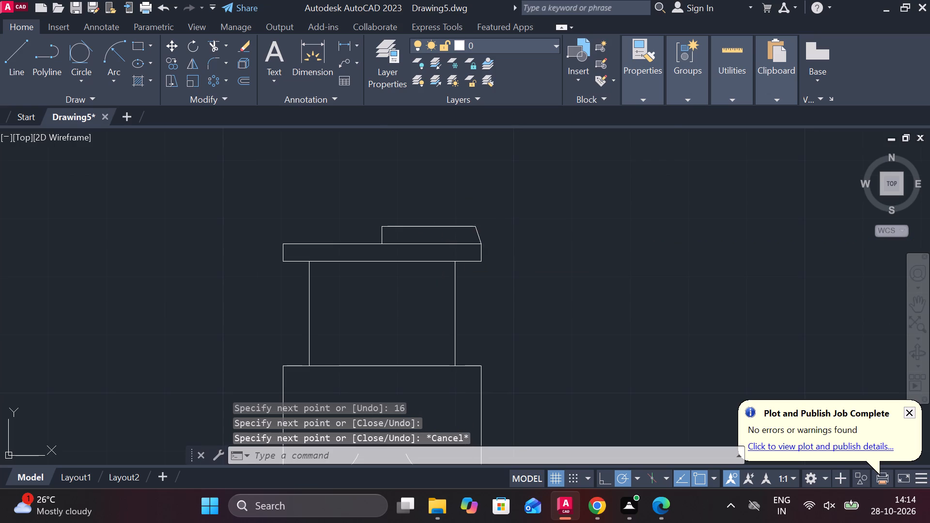
Mirror the 16-long line and the sloping line about the short vertical centre line, keeping the originals.
click(465, 227)
double_click(479, 237)
text(MI)
key(Return)
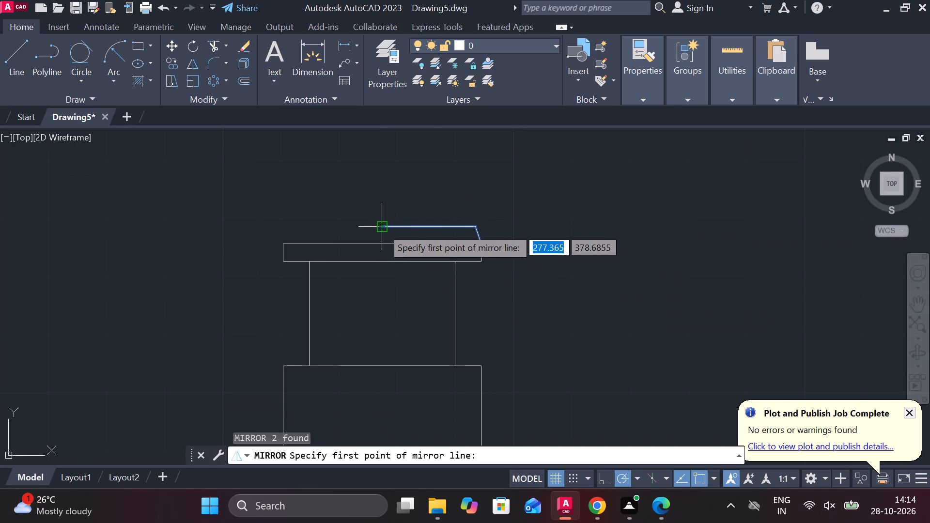
click(382, 228)
click(384, 241)
drag(407, 288, 384, 241)
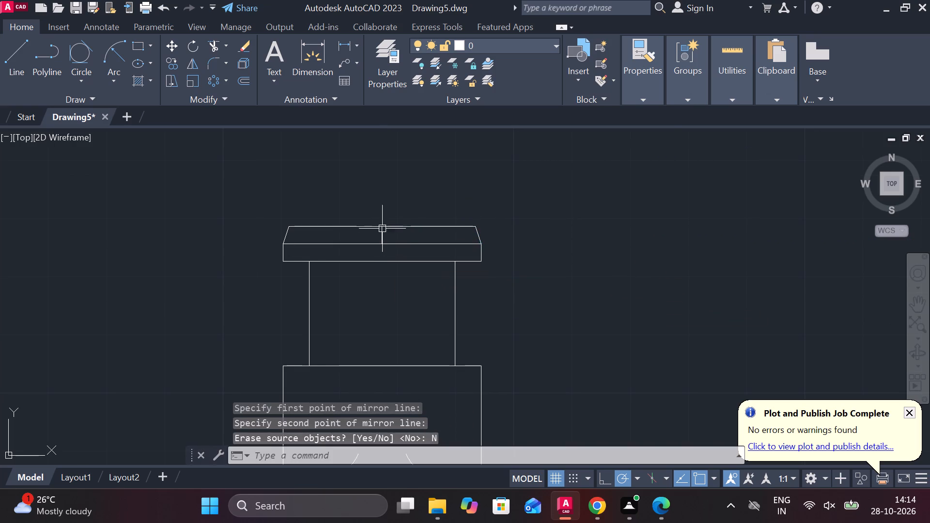
Erase the short vertical centre line inside the tapered cap.
click(380, 239)
text(E)
key(space)
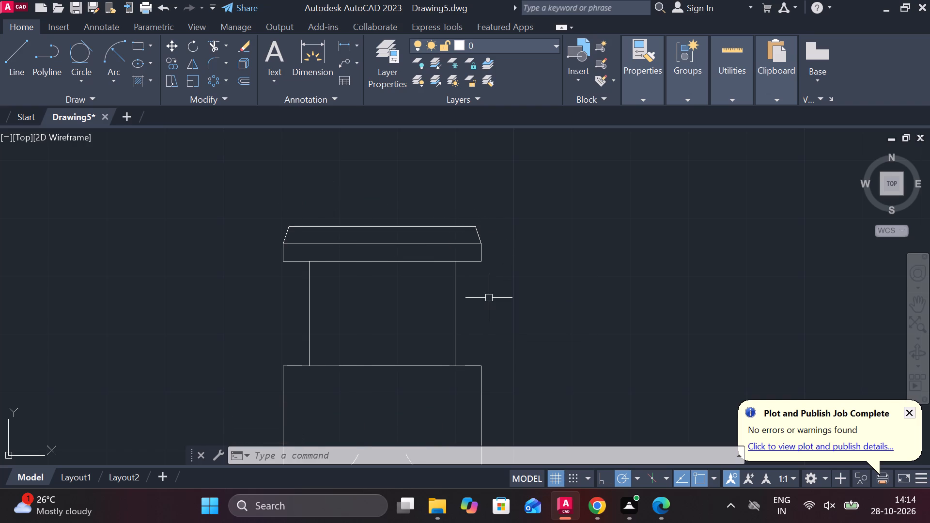
Fillet the corner between the 34 by 19 block's right side and the end piece's upper edge with radius 2.
scroll(494, 308, down, 2)
middle_drag(503, 343, 487, 323)
scroll(498, 388, up, 3)
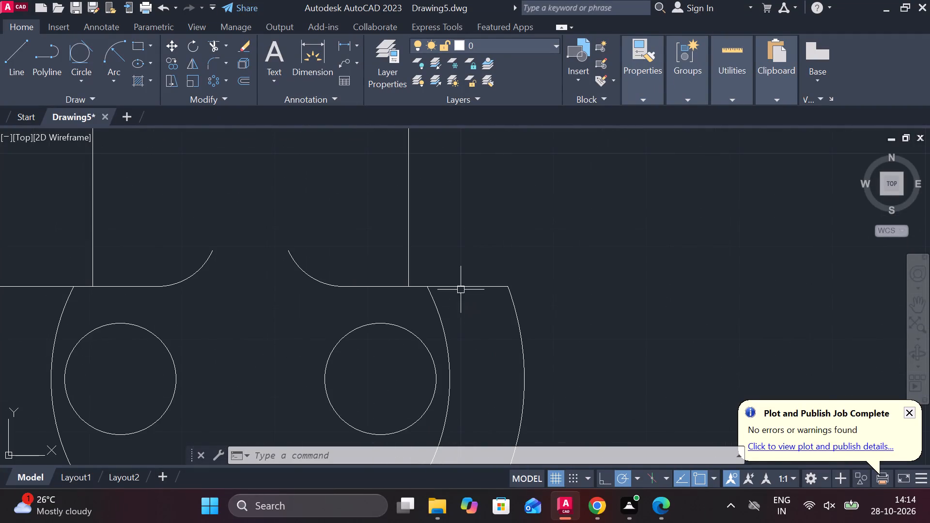
scroll(453, 280, up, 1)
text(F R)
key(space)
text(2)
key(space)
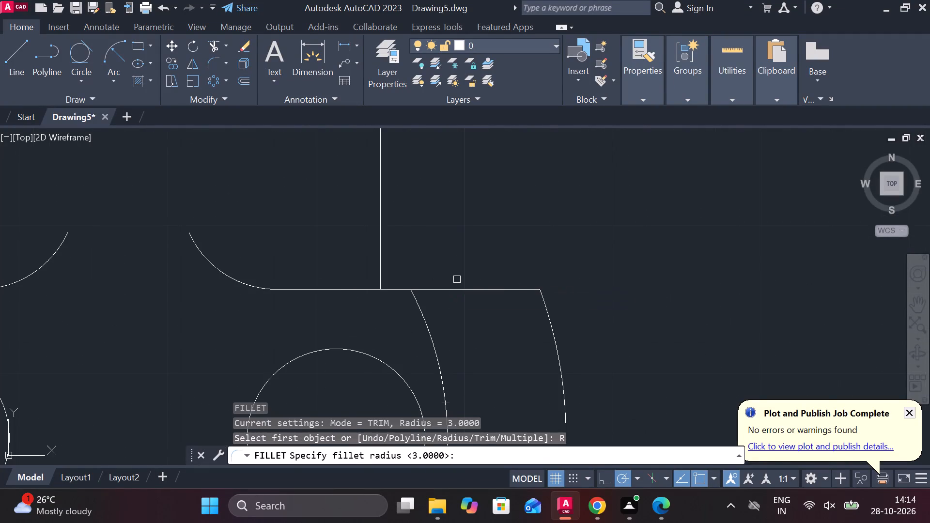
click(377, 261)
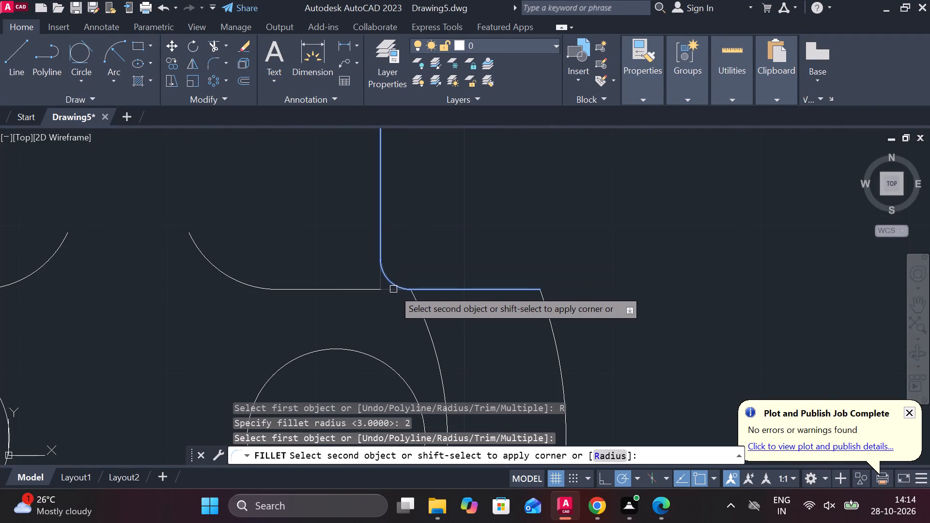
click(393, 289)
key(Escape)
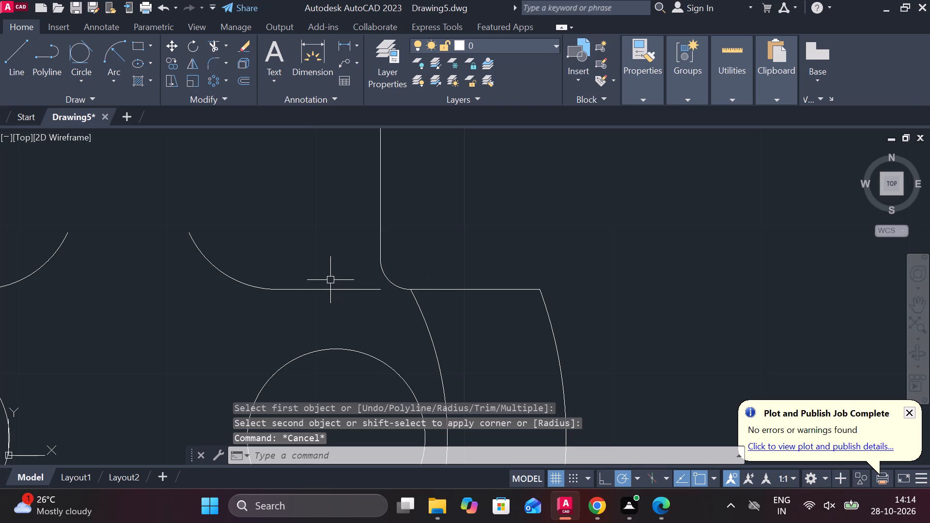
Extend the trimmed upper edge of the end piece back across the gap beneath the right-hand fillet.
text(EX)
key(space)
click(328, 291)
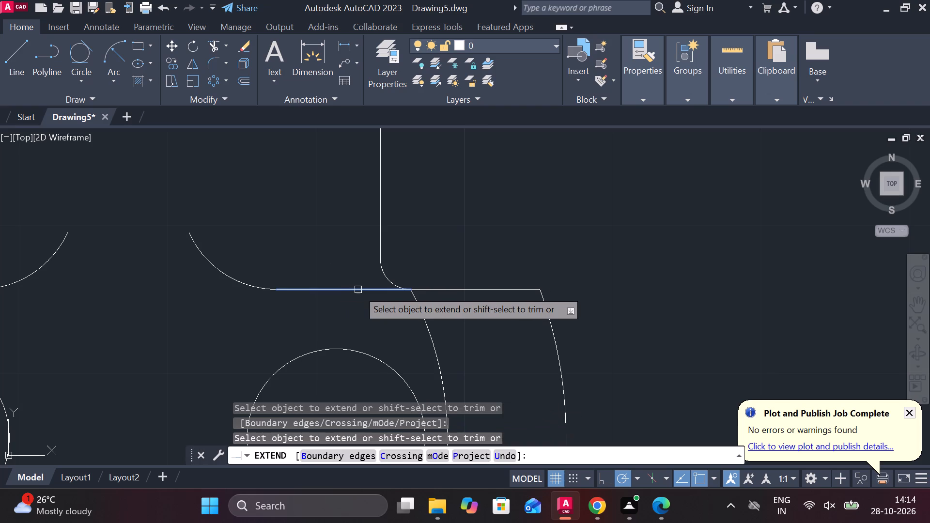
click(358, 290)
scroll(358, 290, down, 3)
key(Escape)
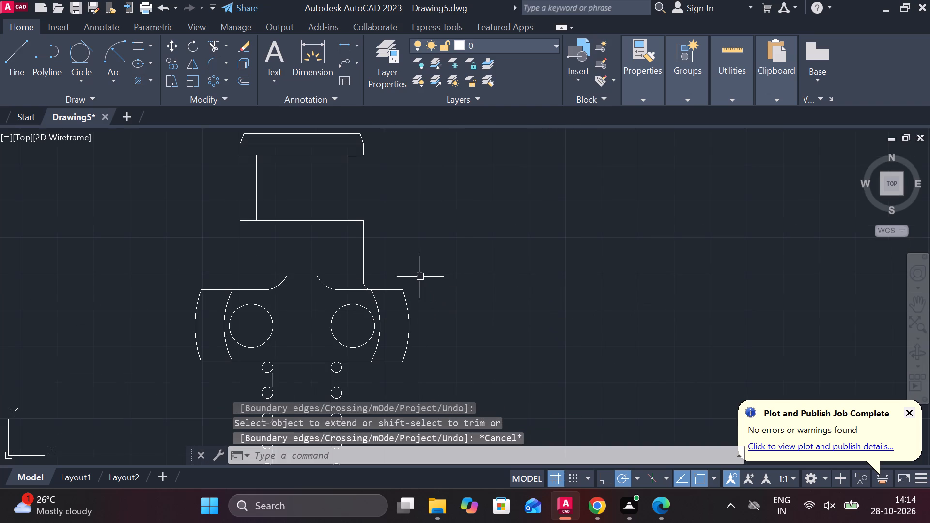
Fillet the corner between the 34 by 19 block's left side and the end piece's upper edge with radius 2.
text(F R)
key(space)
key(space)
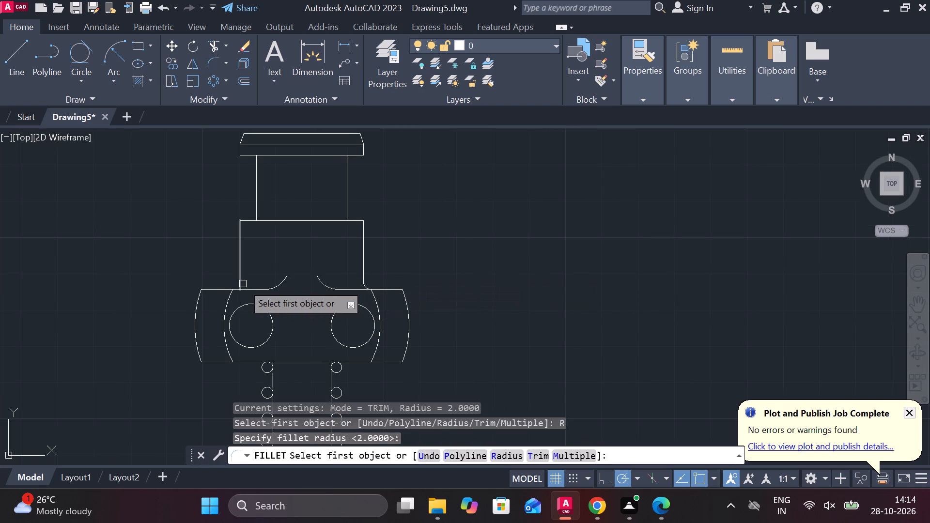
scroll(224, 284, up, 3)
click(270, 304)
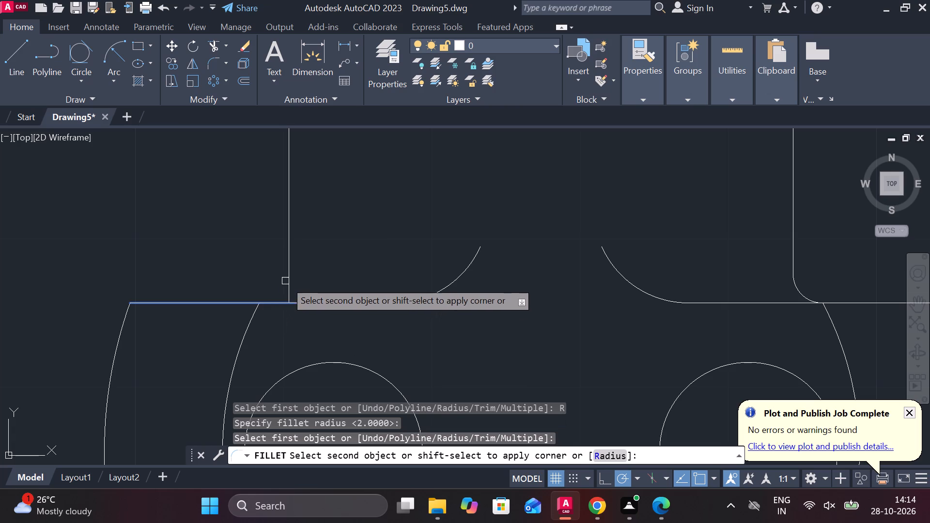
click(285, 281)
key(Escape)
Extend the trimmed upper edge of the end piece back across the gap beneath the left-hand fillet.
text(EX)
key(space)
click(328, 305)
scroll(330, 304, down, 4)
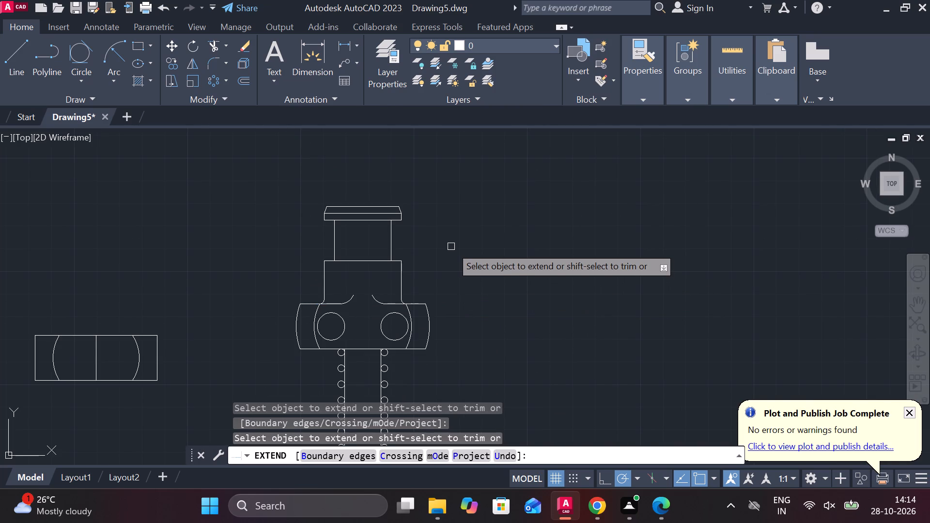
middle_drag(476, 268, 494, 274)
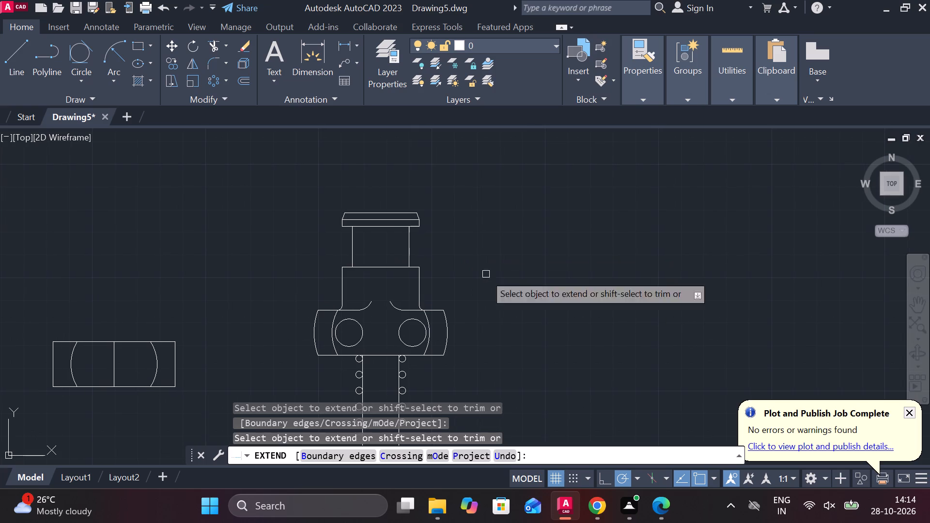
scroll(465, 269, down, 2)
middle_drag(492, 327, 481, 283)
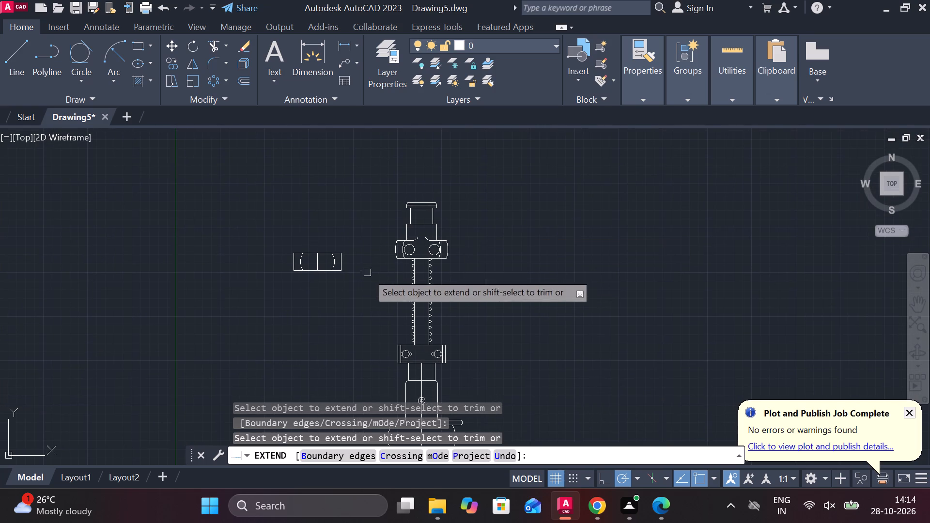
key(Escape)
Erase the spare rectangle with two arcs and a centre line that stands beside the part.
drag(356, 283, 349, 279)
click(277, 228)
text(E)
key(space)
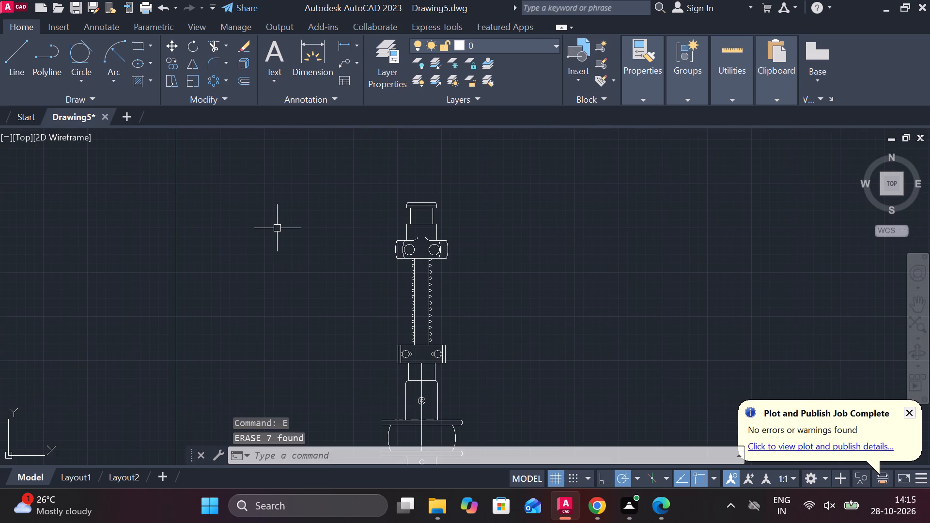
Draw a closed rectangle 16 wide by 35 high with the Line tool, beside the tapered cap.
scroll(411, 191, up, 1)
scroll(454, 236, up, 2)
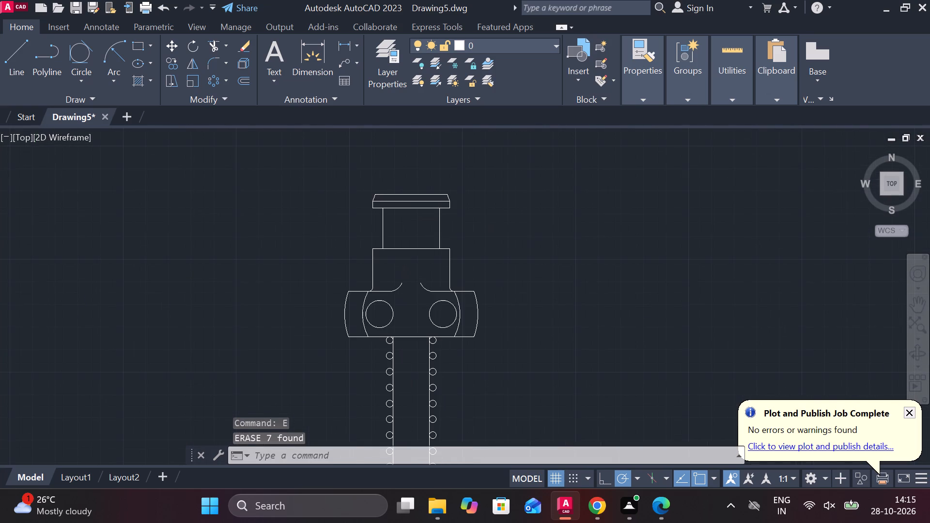
middle_drag(469, 231, 499, 323)
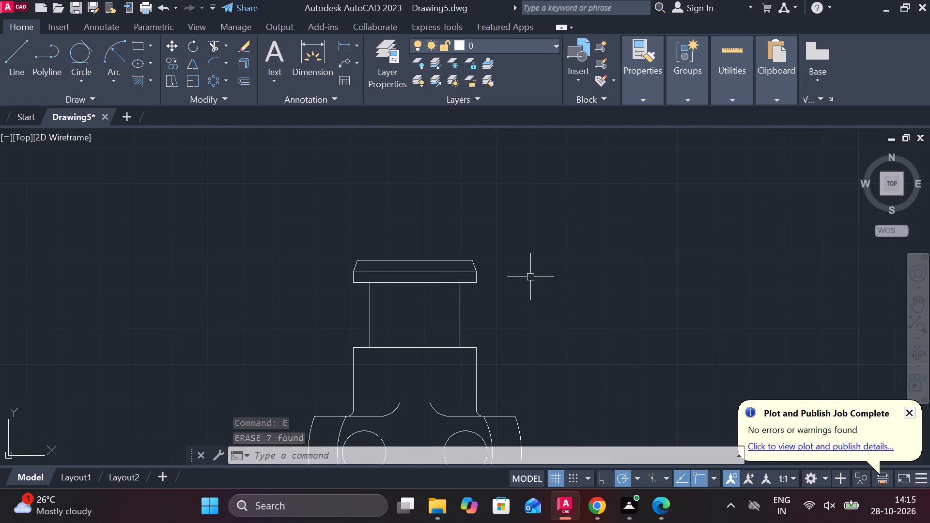
middle_drag(521, 277, 487, 277)
scroll(501, 277, up, 1)
key(l)
key(Return)
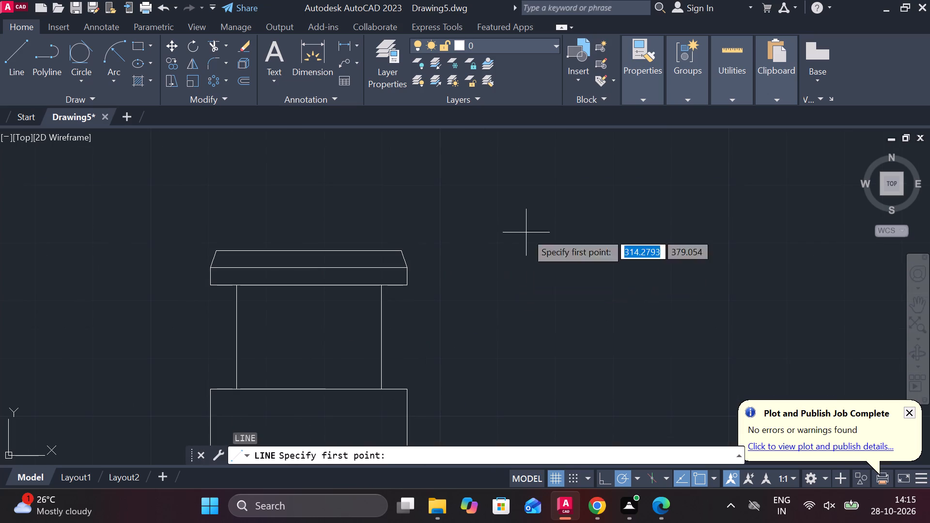
click(523, 191)
text(16)
key(space)
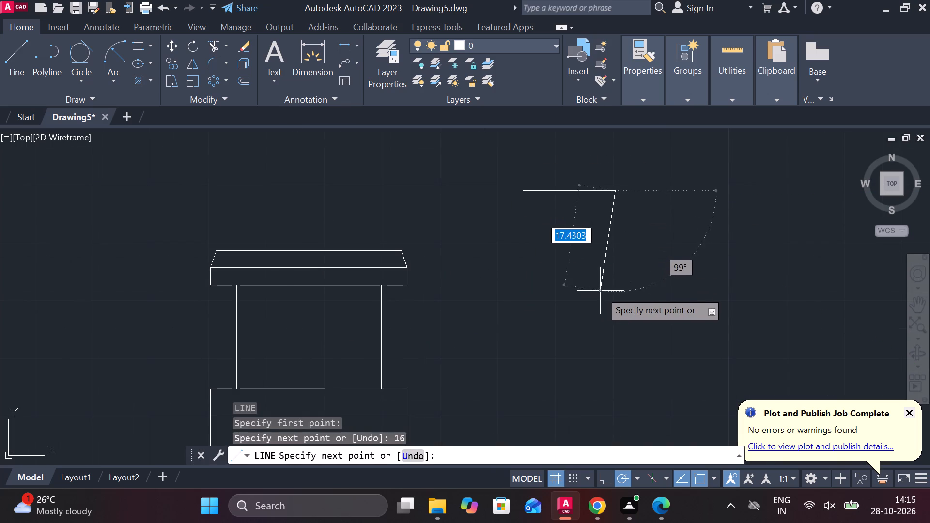
text(35)
key(space)
middle_drag(495, 331, 496, 287)
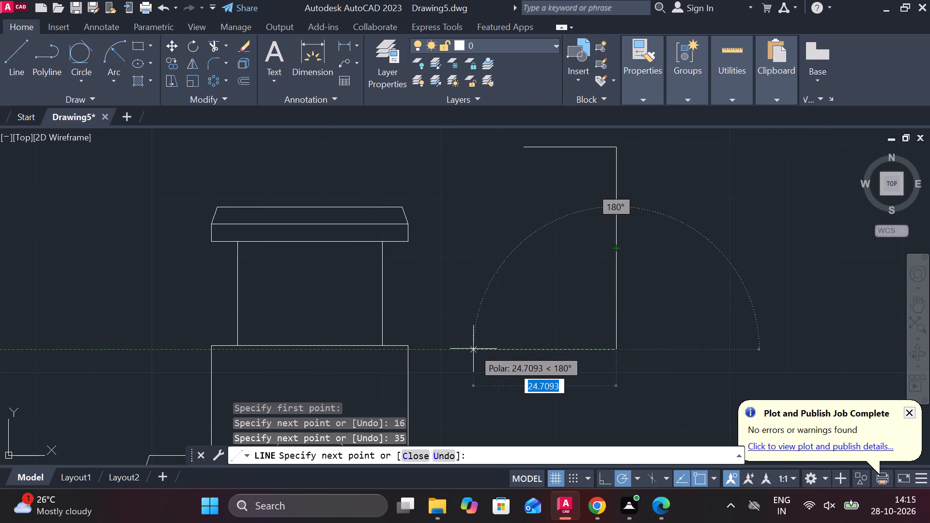
text(16)
key(space)
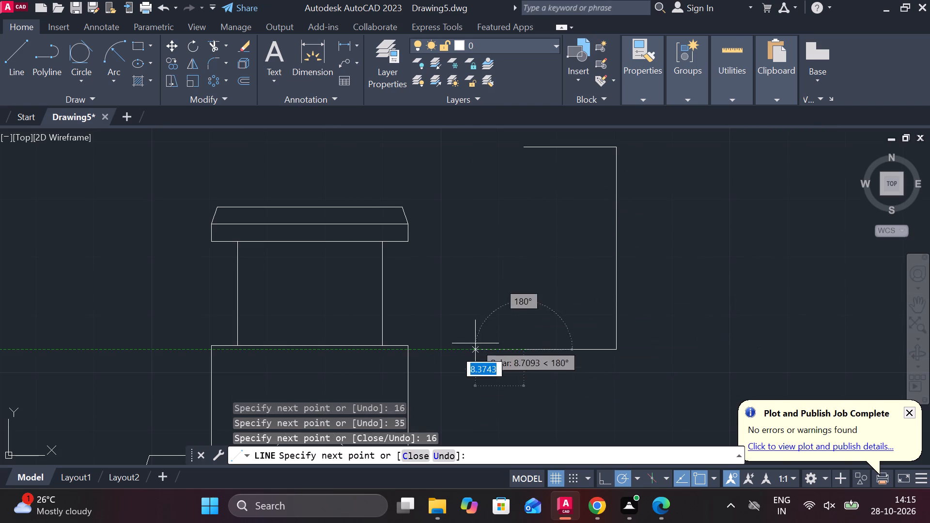
text(35)
key(space)
key(Escape)
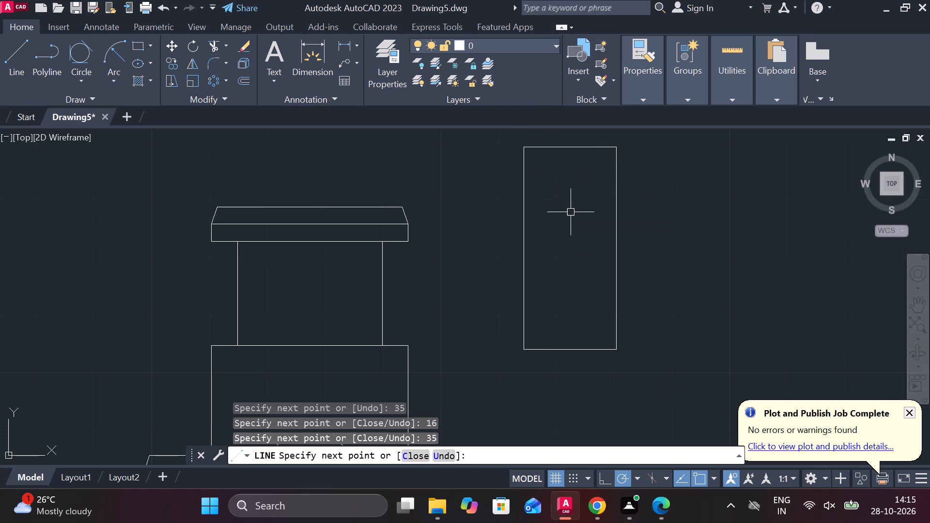
Move the 16 by 35 rectangle by its bottom-edge midpoint onto the midpoint of the tapered cap's top edge.
scroll(571, 212, down, 1)
click(530, 150)
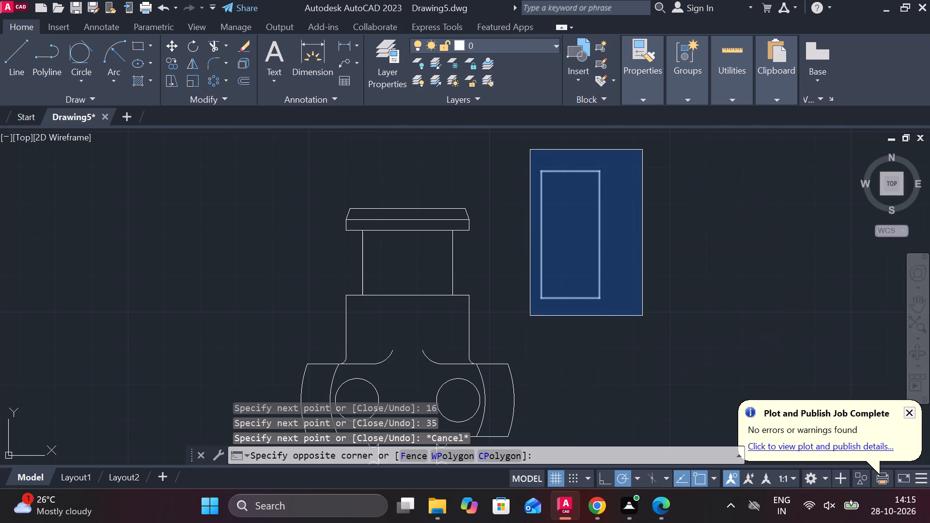
click(642, 316)
key(m)
key(Return)
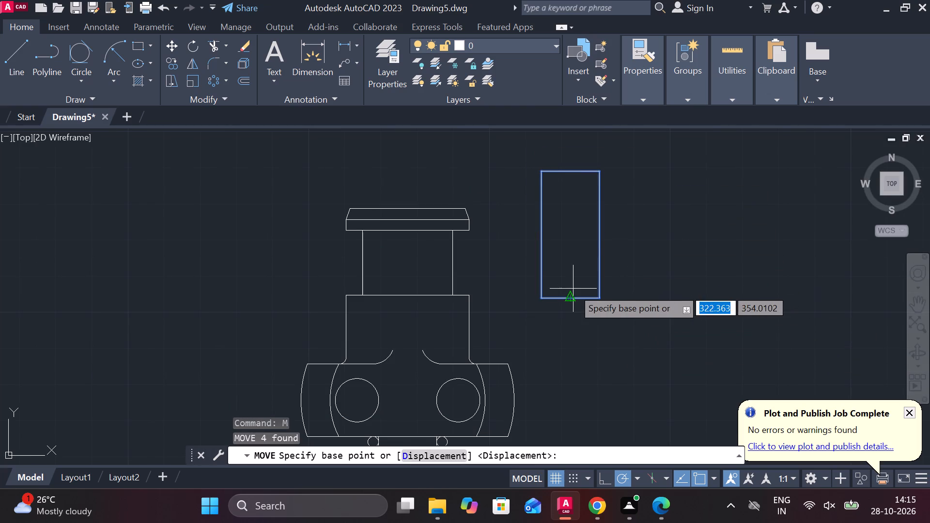
click(570, 296)
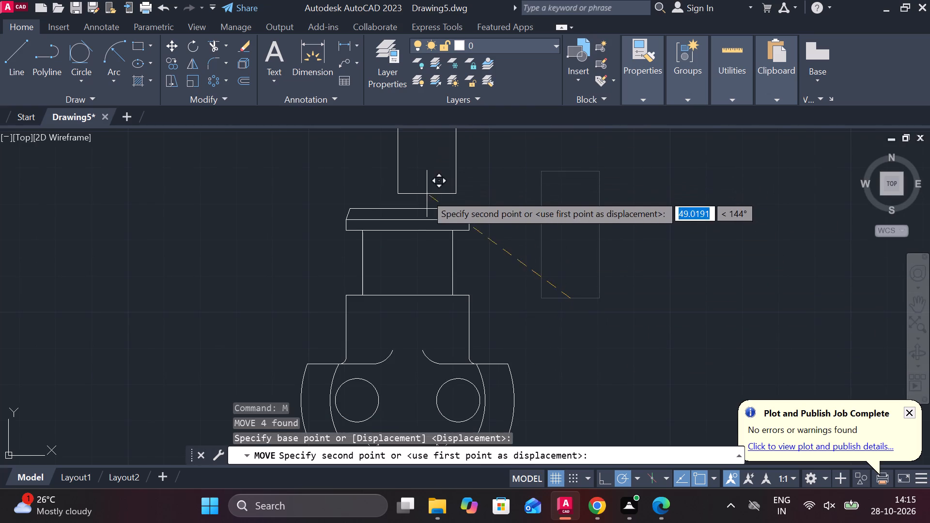
click(404, 209)
scroll(520, 226, down, 3)
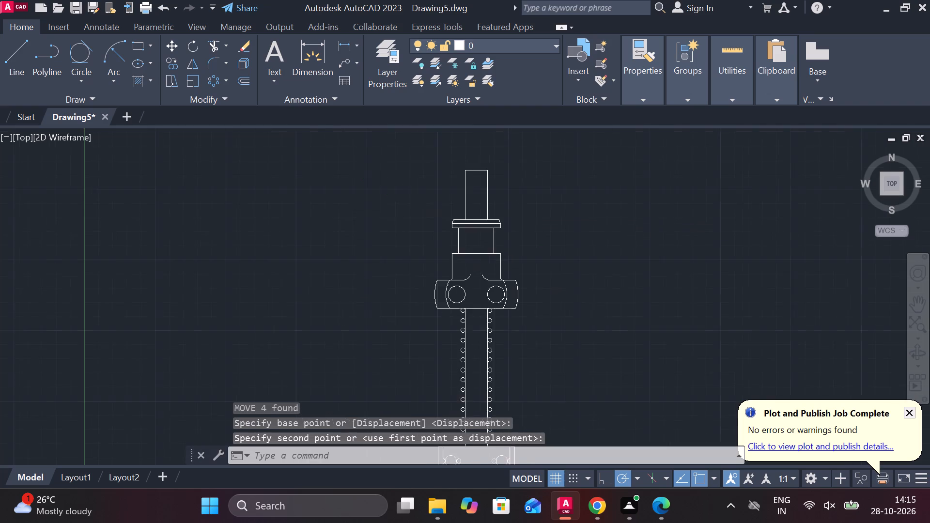
scroll(509, 277, up, 1)
scroll(509, 277, down, 1)
middle_drag(532, 295, 483, 270)
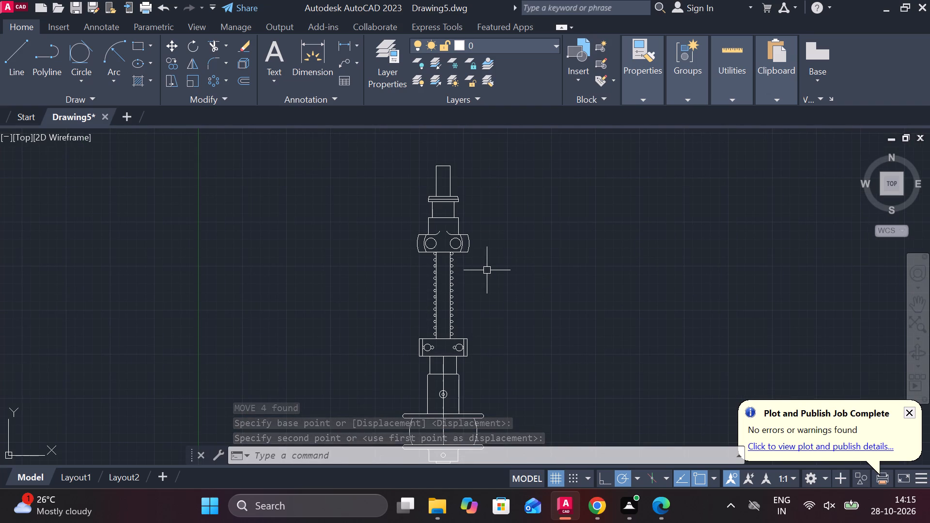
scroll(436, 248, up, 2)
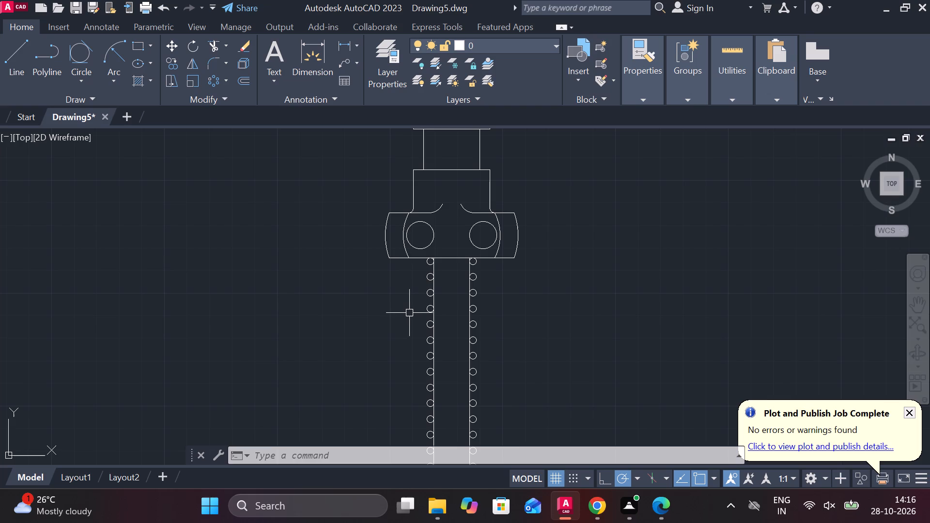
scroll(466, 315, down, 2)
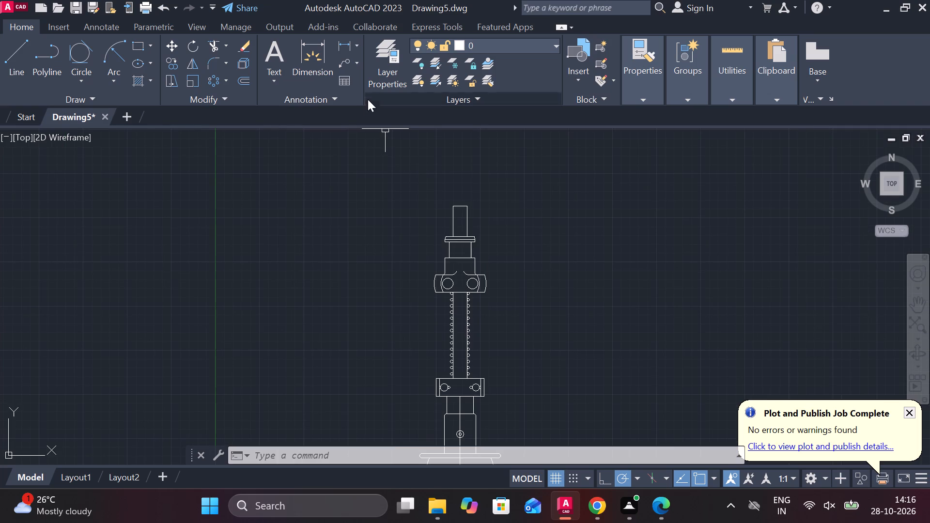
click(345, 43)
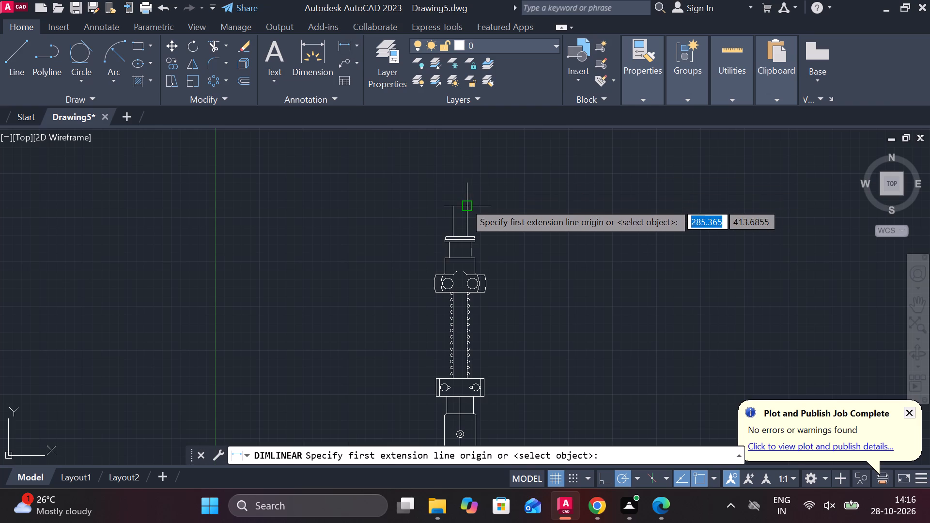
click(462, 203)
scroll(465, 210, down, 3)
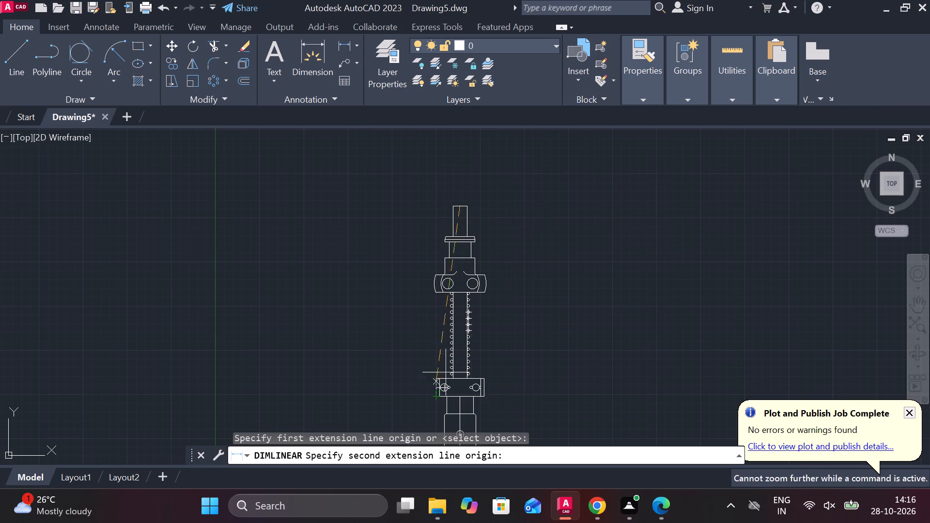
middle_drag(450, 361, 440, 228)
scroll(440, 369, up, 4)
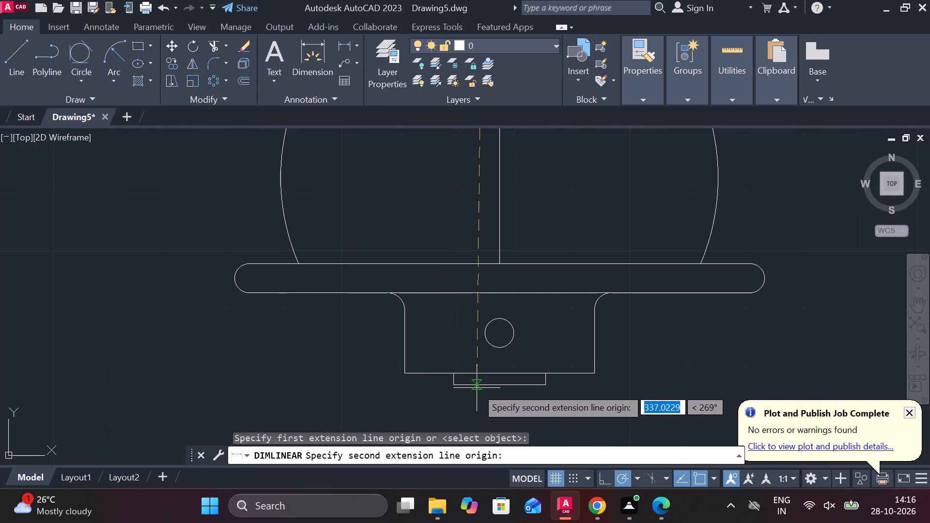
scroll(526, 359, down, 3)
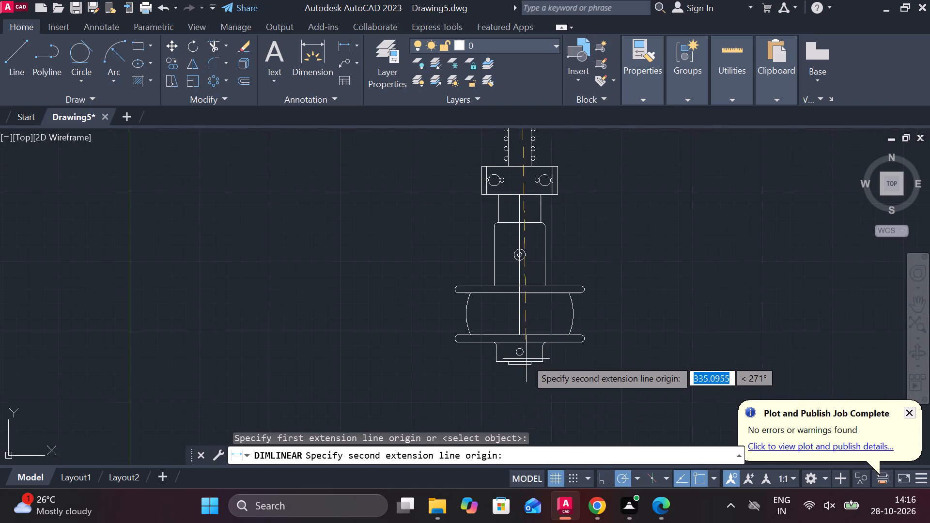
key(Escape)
Lengthen the vertical centre line upward by 216 to the midpoint of the 16 by 35 block's top edge.
middle_drag(568, 250, 585, 295)
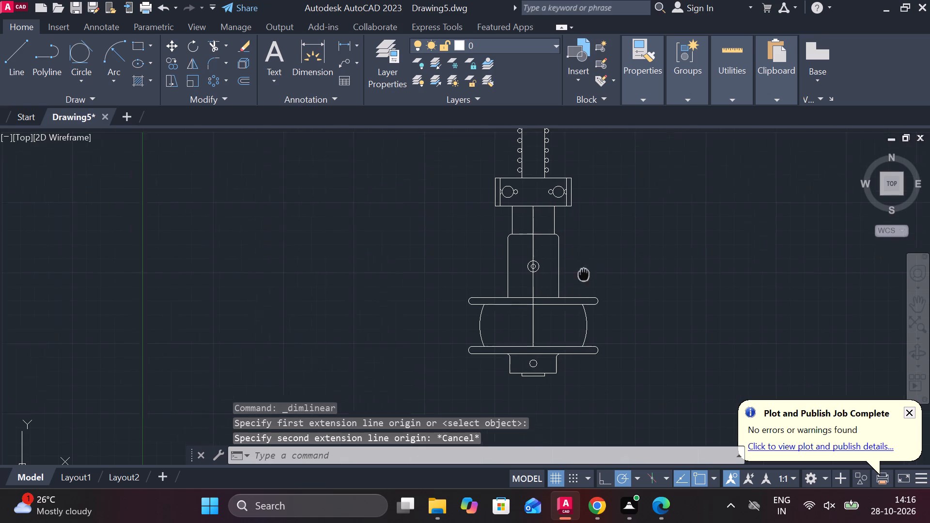
middle_drag(585, 295, 576, 363)
click(527, 318)
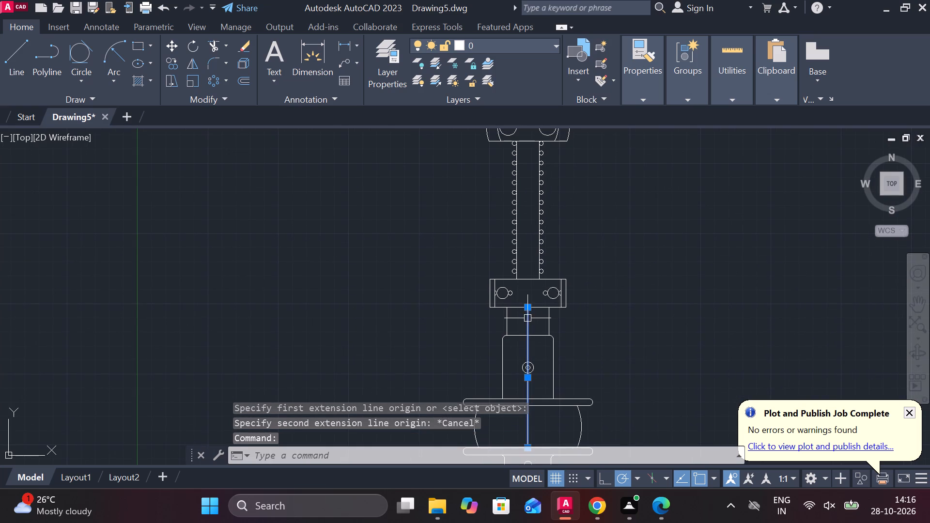
click(561, 344)
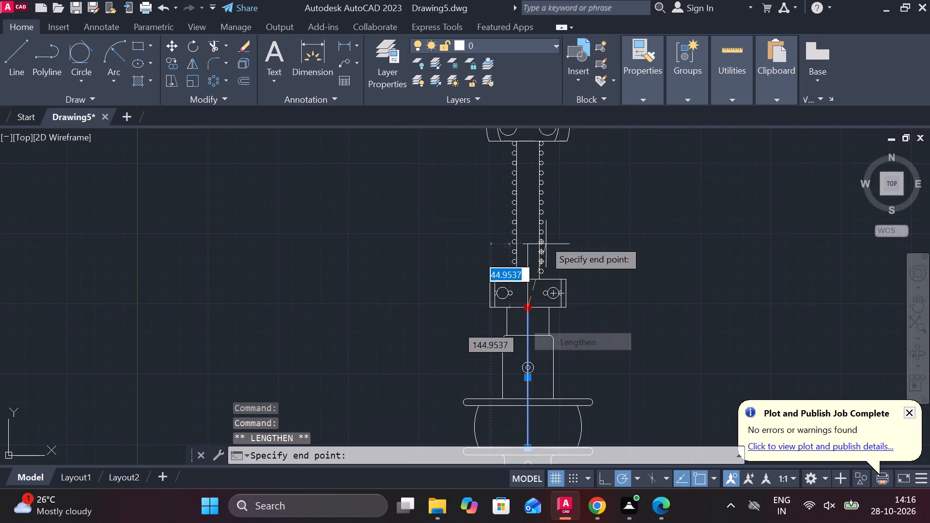
middle_drag(543, 238, 548, 481)
scroll(526, 231, up, 2)
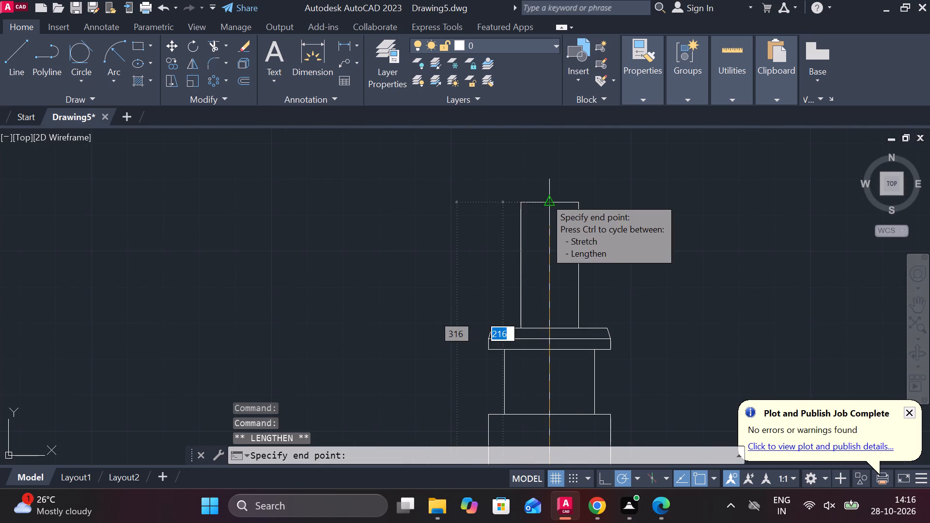
double_click(545, 198)
scroll(577, 200, down, 2)
scroll(604, 340, down, 3)
middle_drag(604, 340, 543, 149)
scroll(556, 300, up, 3)
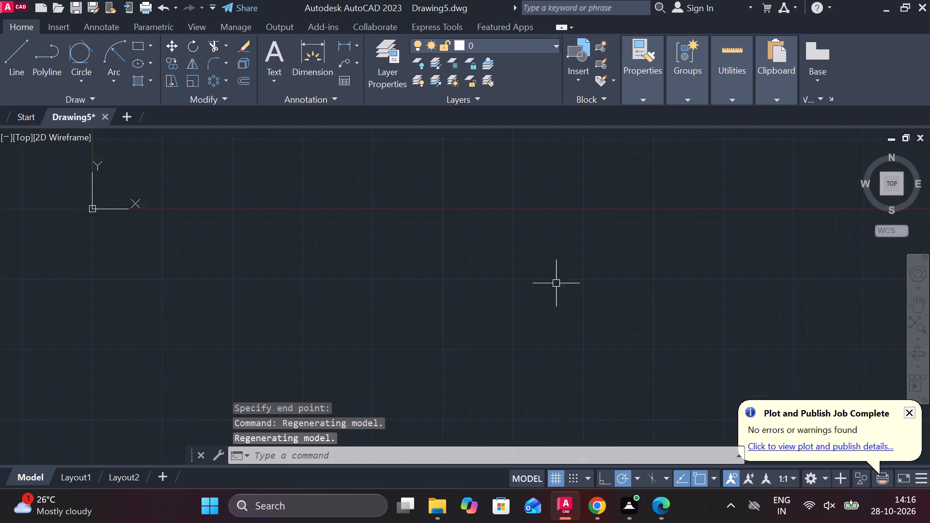
Lengthen the centre line's lower end by about 27 so it runs past the bottom of the part.
scroll(556, 282, up, 1)
middle_drag(535, 210, 566, 386)
middle_drag(455, 203, 486, 366)
key(Escape)
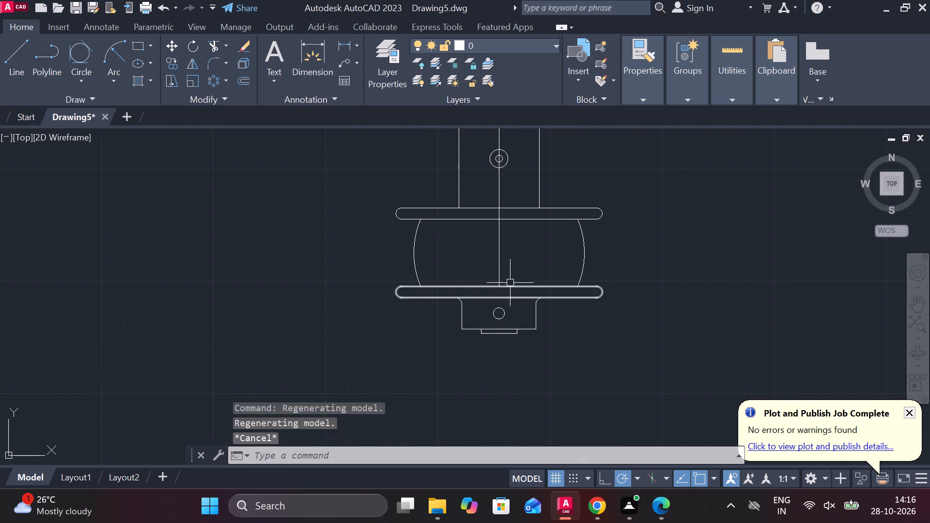
click(496, 252)
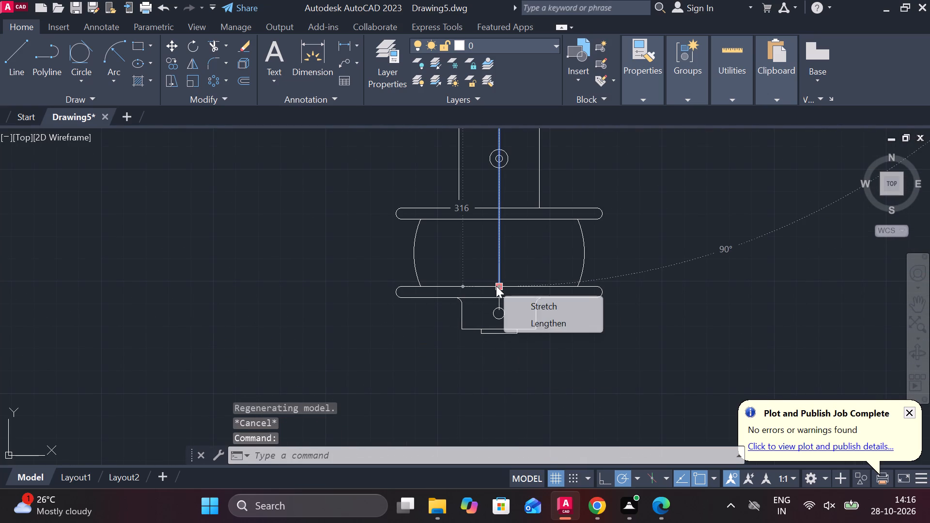
click(536, 327)
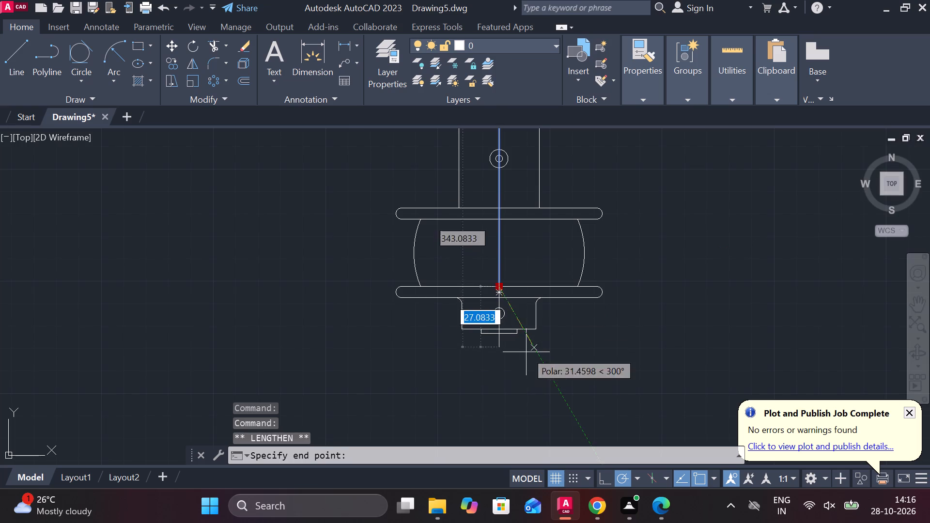
click(526, 352)
key(Escape)
scroll(631, 313, down, 2)
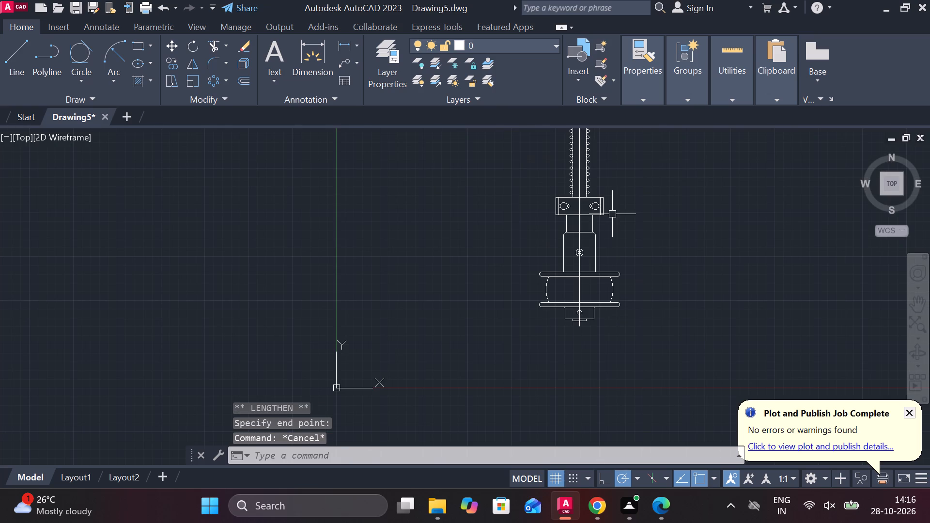
With the centre line selected, load the CENTER linetype from acadiso.lin into the drawing.
middle_drag(647, 198, 640, 260)
scroll(614, 217, up, 1)
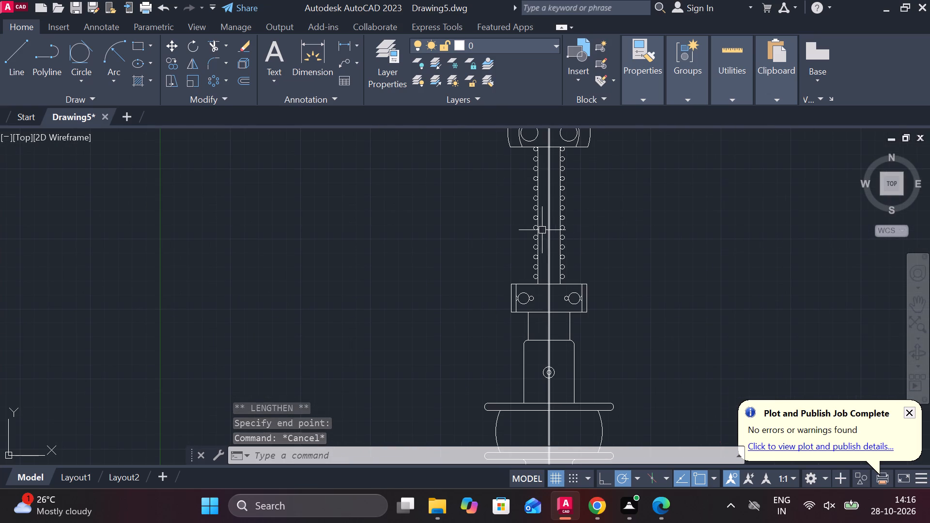
click(548, 217)
click(635, 92)
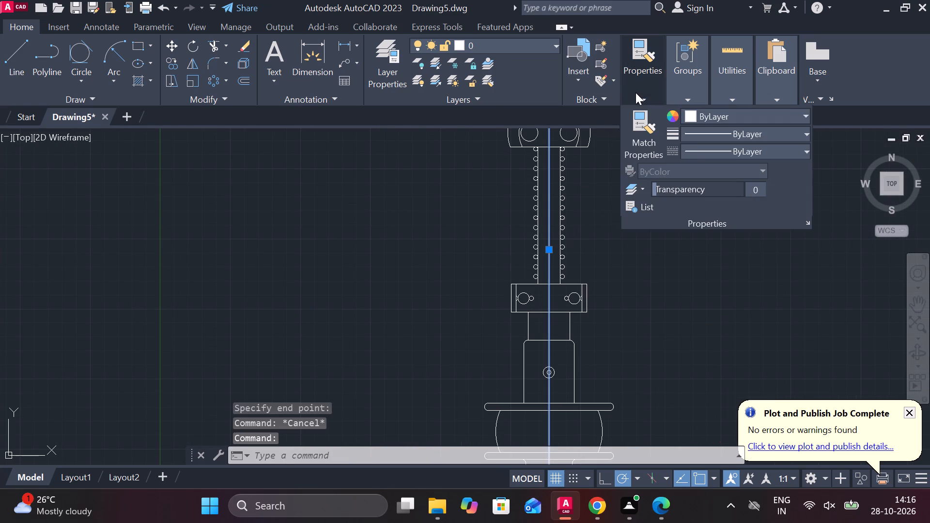
click(748, 150)
click(708, 218)
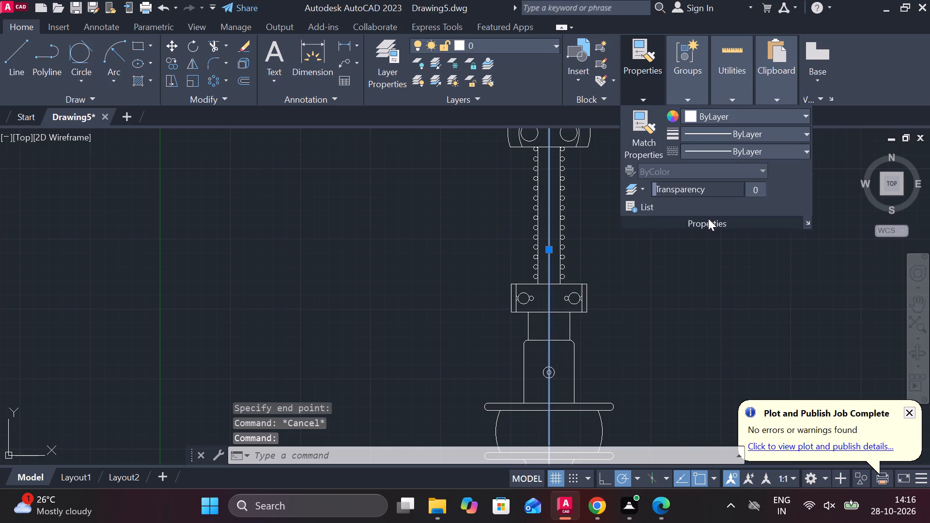
click(542, 123)
click(573, 123)
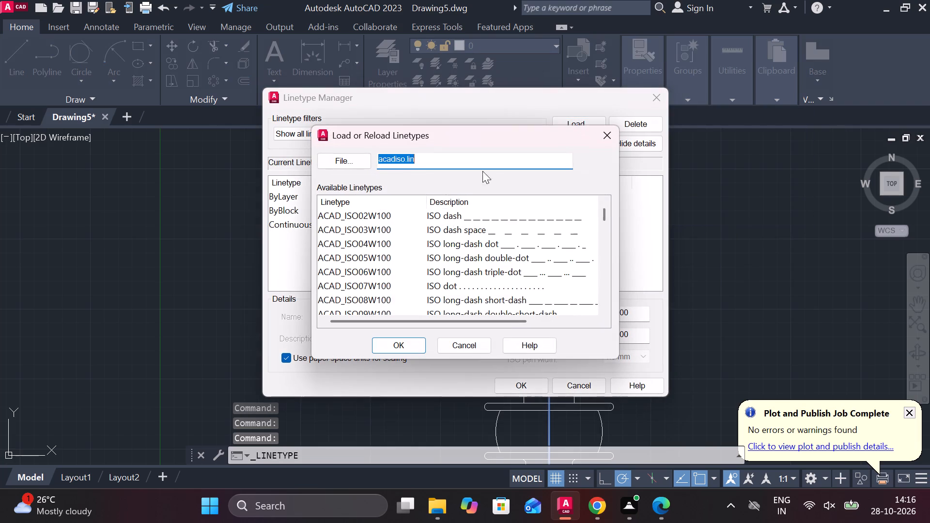
scroll(399, 236, down, 5)
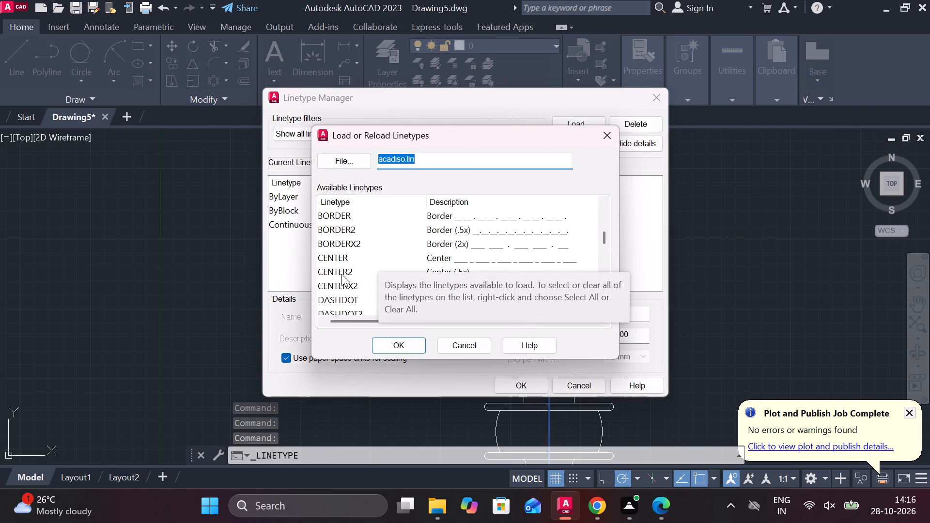
click(336, 259)
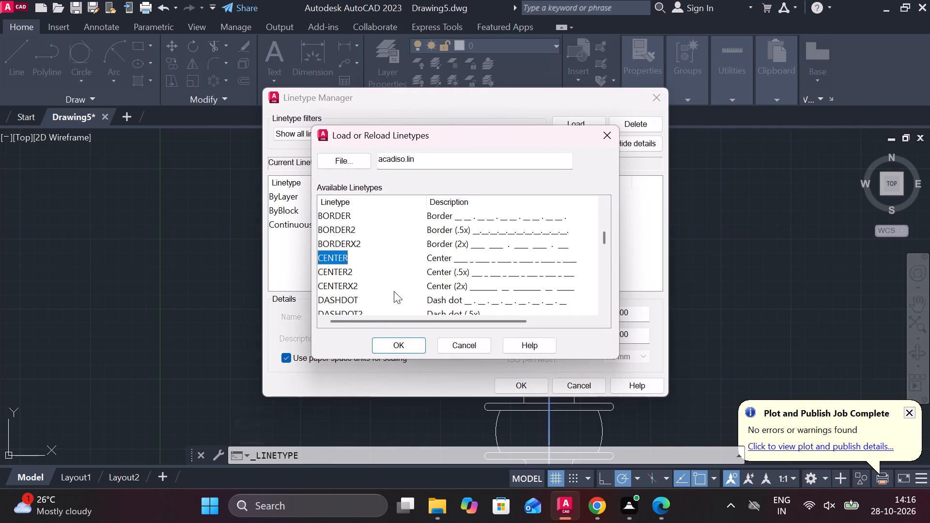
click(398, 343)
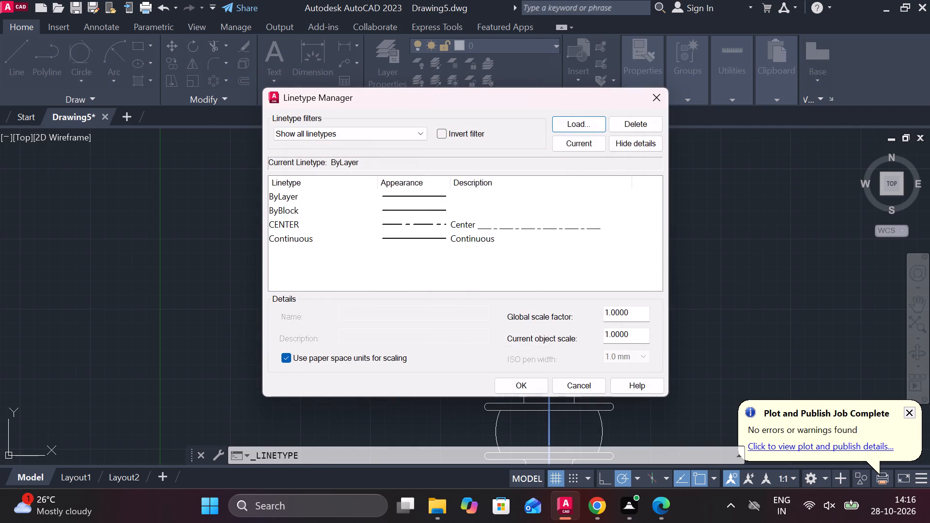
click(544, 383)
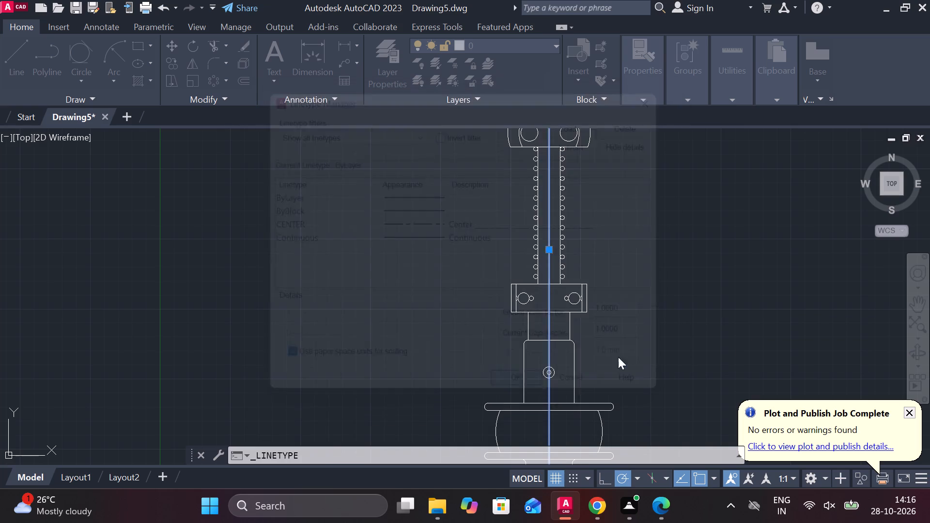
Apply the loaded CENTER linetype to the selected vertical centre line.
click(551, 256)
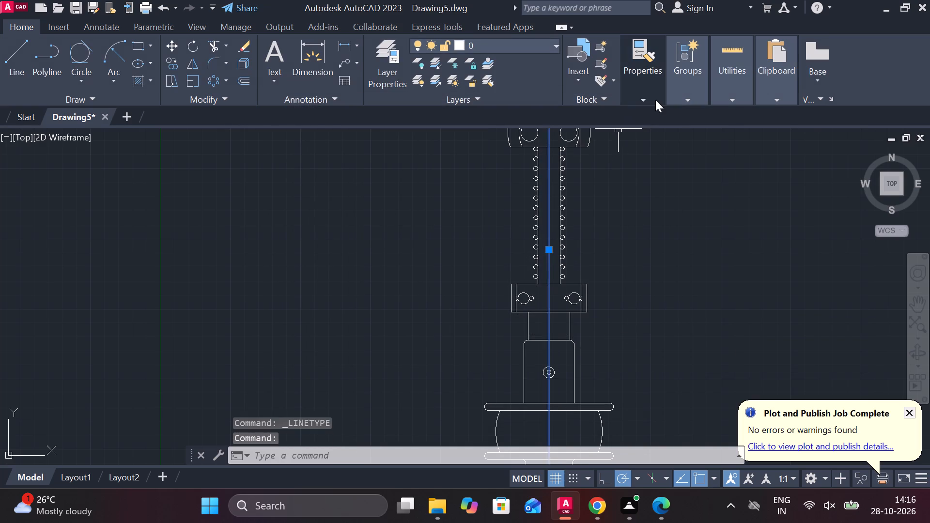
click(655, 100)
click(704, 148)
click(704, 198)
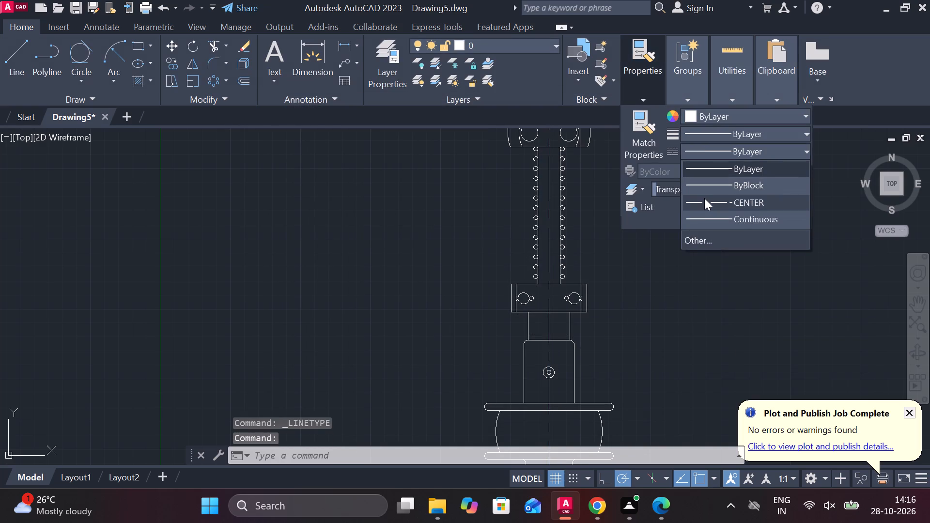
key(Escape)
scroll(681, 289, down, 2)
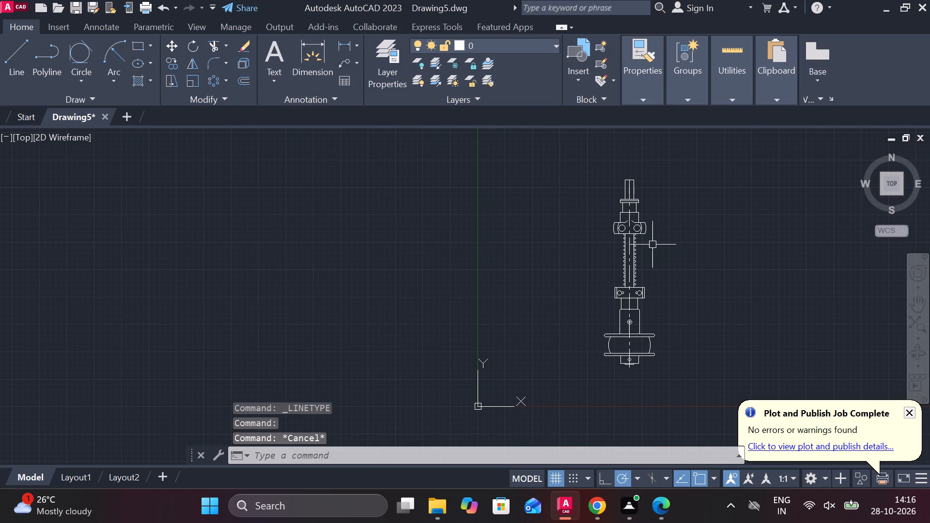
scroll(635, 206, up, 3)
click(611, 154)
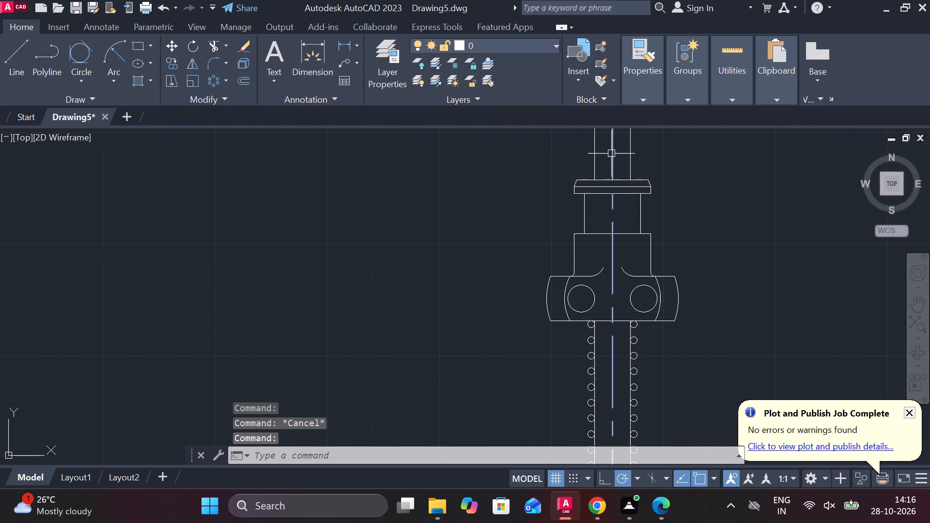
key(Escape)
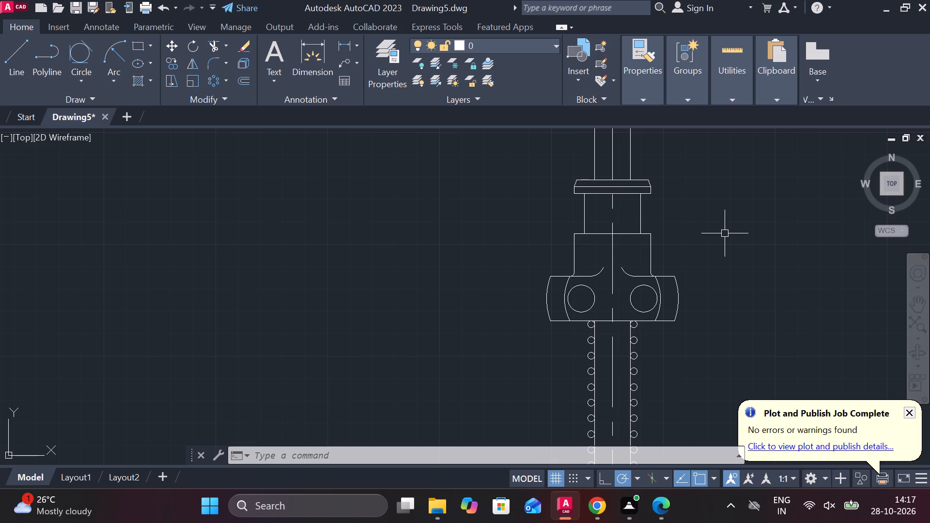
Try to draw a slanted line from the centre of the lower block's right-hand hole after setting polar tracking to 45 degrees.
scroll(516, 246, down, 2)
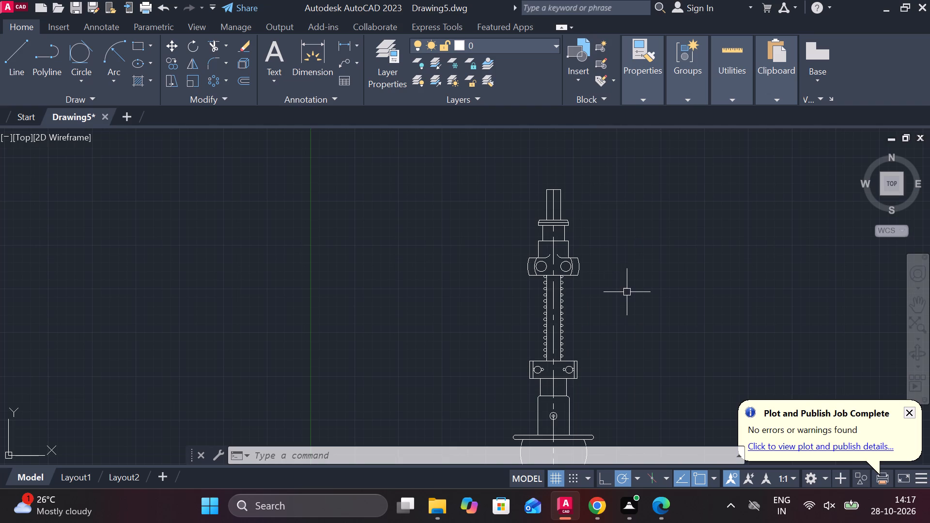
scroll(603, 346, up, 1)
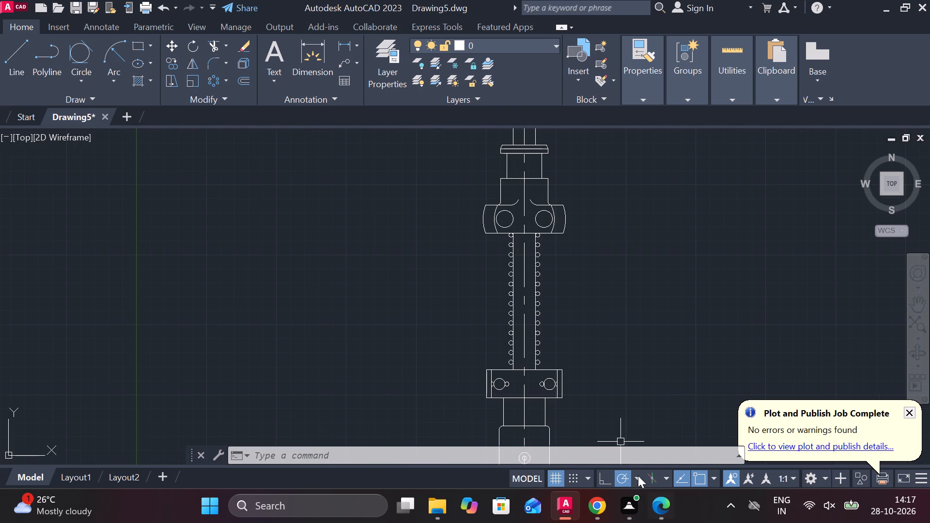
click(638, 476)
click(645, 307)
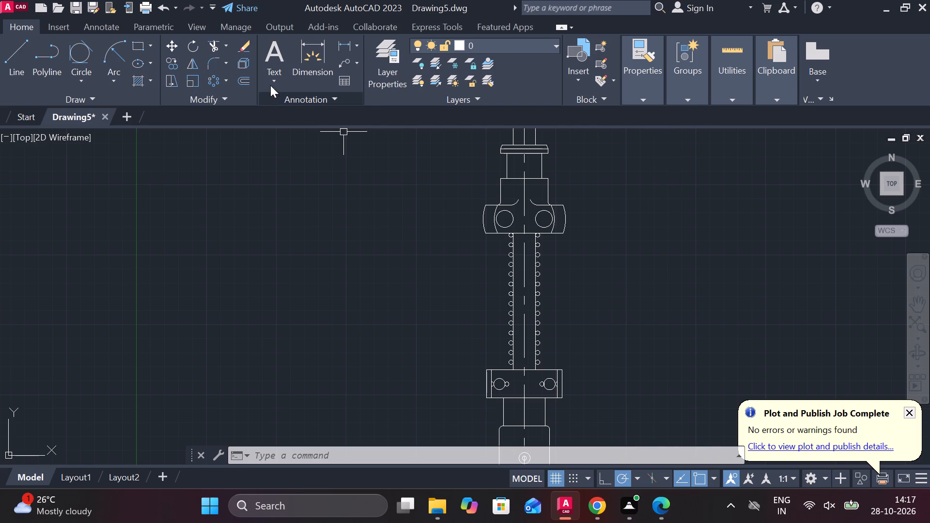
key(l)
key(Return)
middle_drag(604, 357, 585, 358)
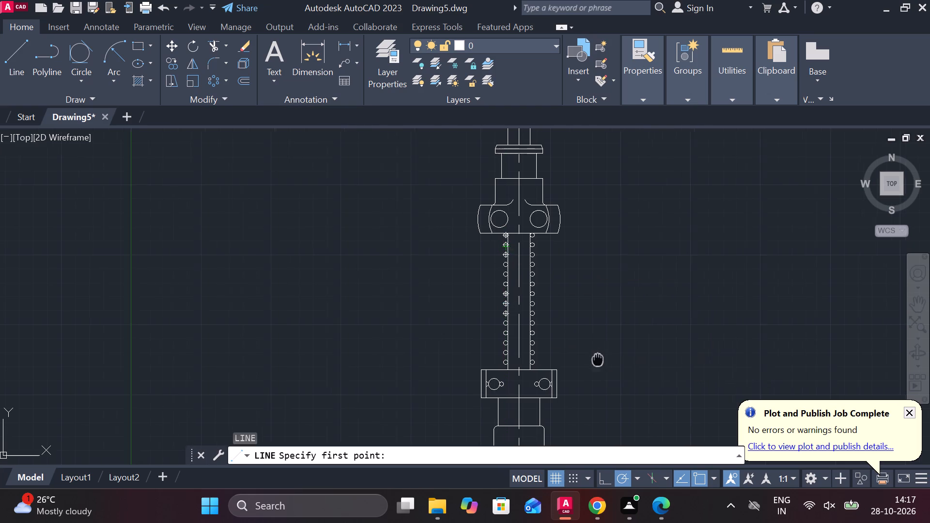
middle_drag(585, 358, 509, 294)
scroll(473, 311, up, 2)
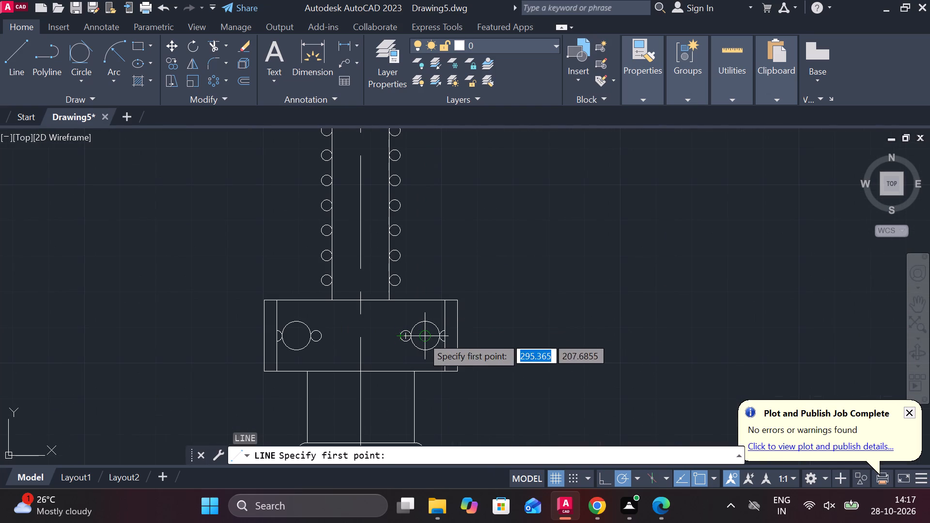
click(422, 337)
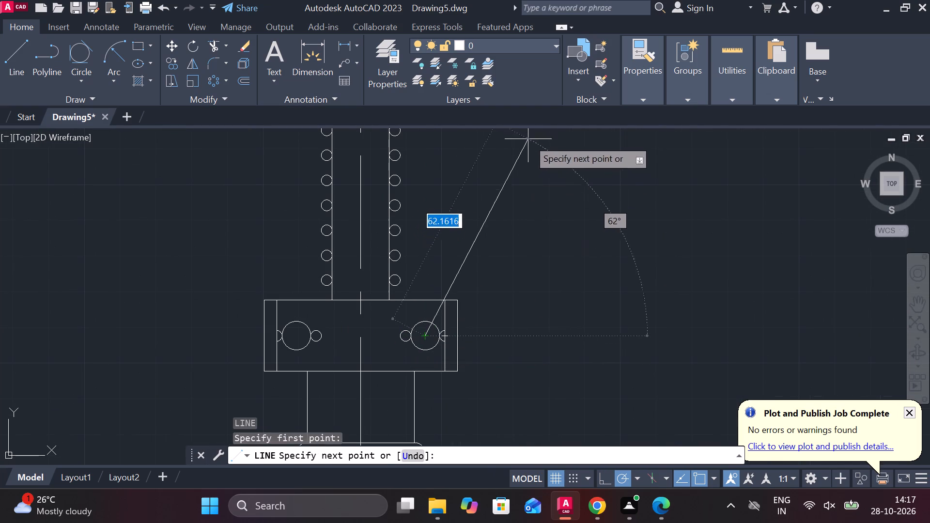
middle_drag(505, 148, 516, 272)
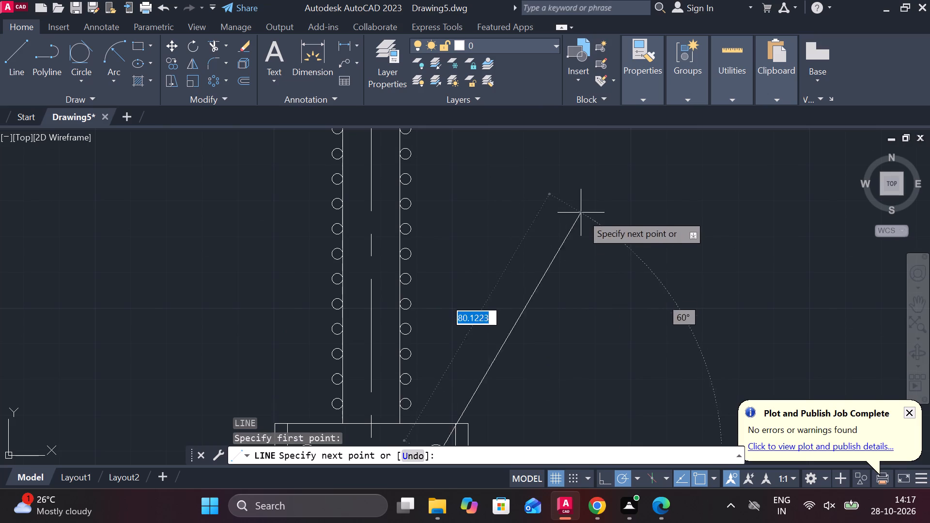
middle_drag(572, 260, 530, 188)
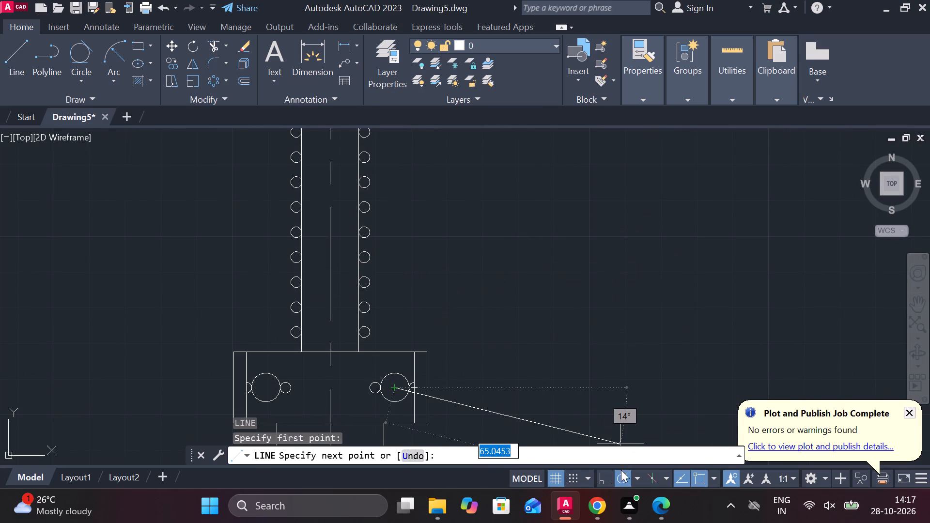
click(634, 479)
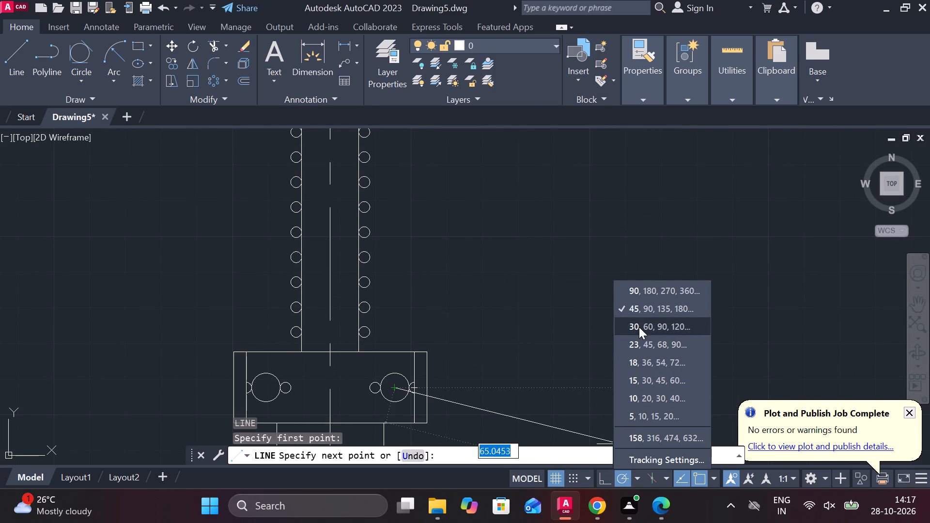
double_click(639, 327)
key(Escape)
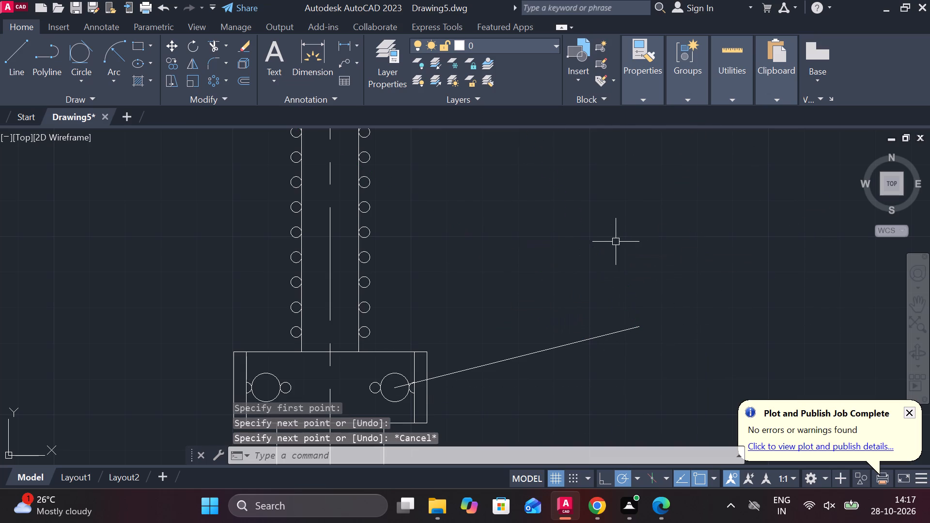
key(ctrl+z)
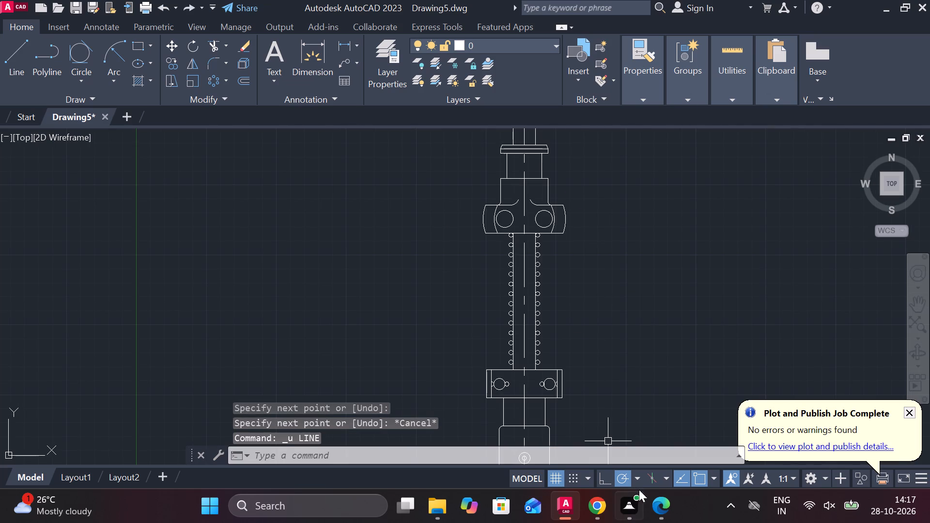
With polar tracking at 30-degree increments, draw a 62-long line from the centre of the lower block's right-hand hole, up and outward at 60 degrees.
click(638, 479)
click(640, 332)
click(21, 47)
scroll(566, 379, up, 3)
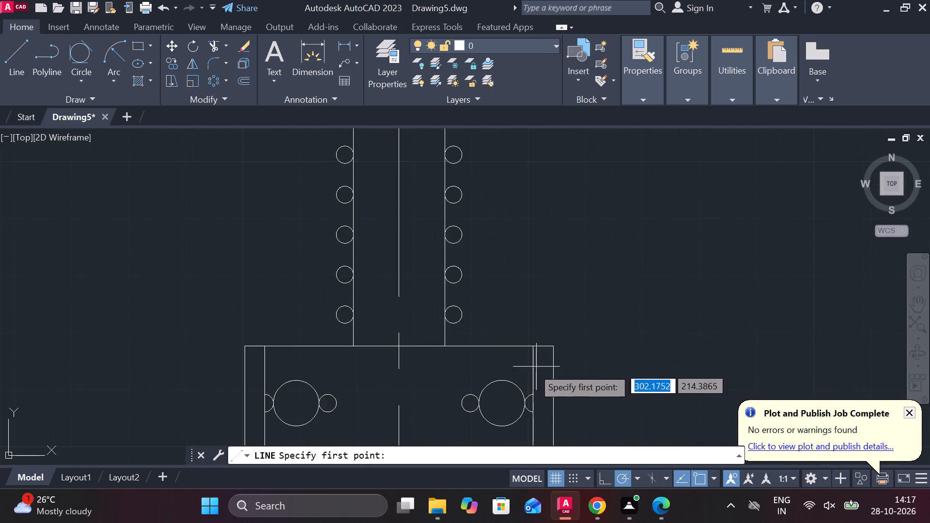
double_click(508, 406)
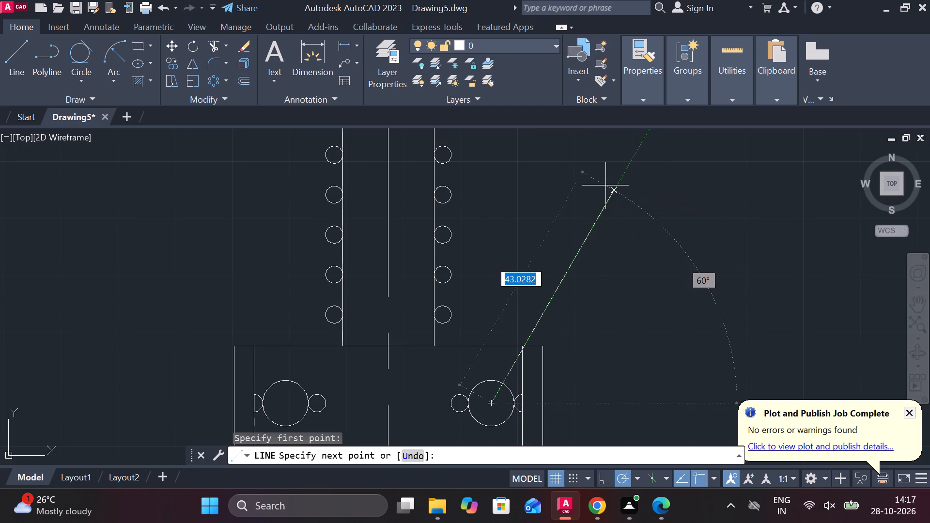
text(62)
key(Return)
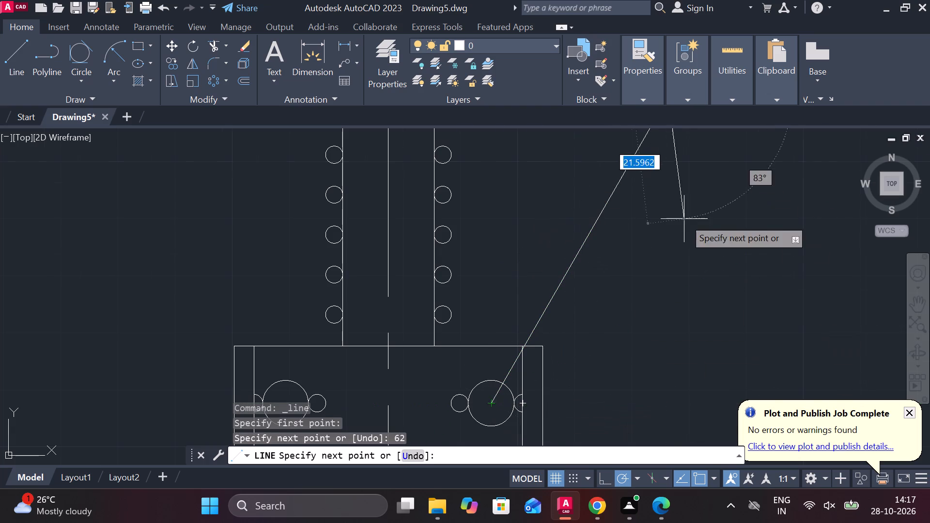
scroll(684, 218, down, 2)
middle_drag(684, 218, 596, 339)
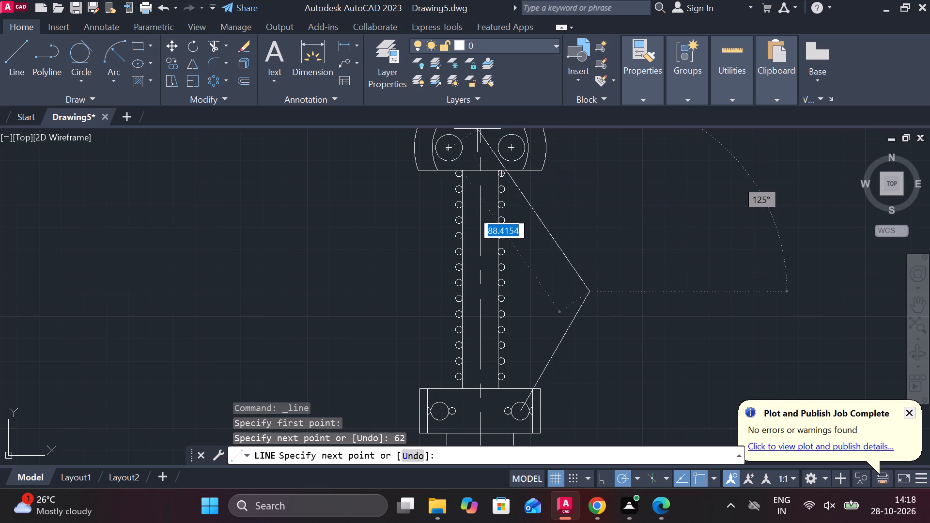
scroll(510, 140, up, 2)
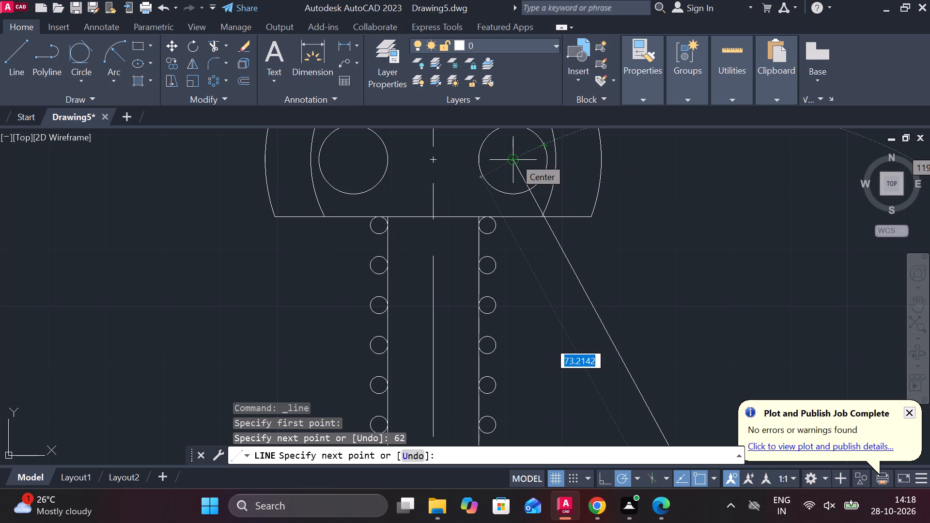
key(Escape)
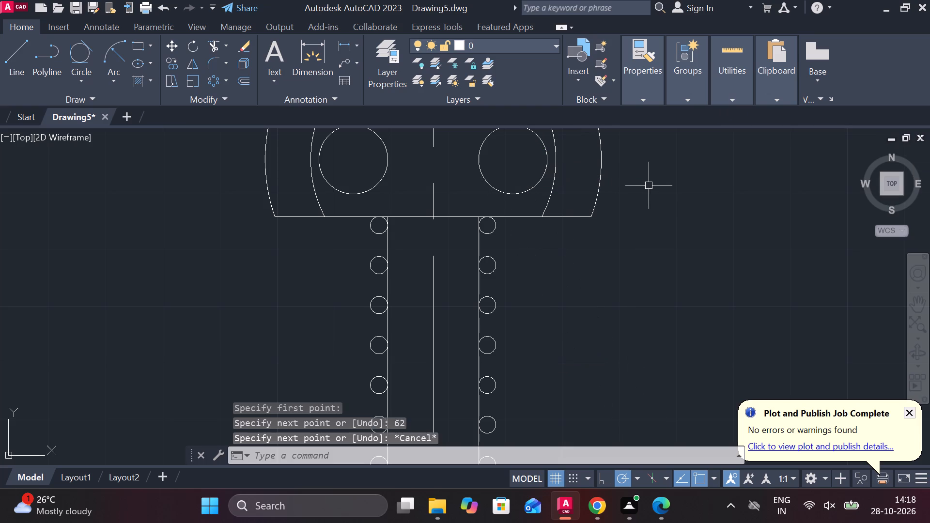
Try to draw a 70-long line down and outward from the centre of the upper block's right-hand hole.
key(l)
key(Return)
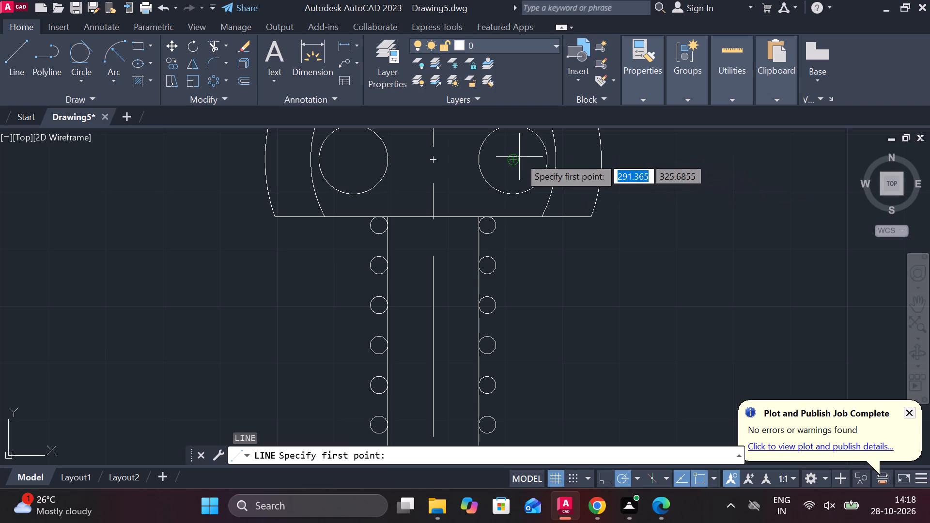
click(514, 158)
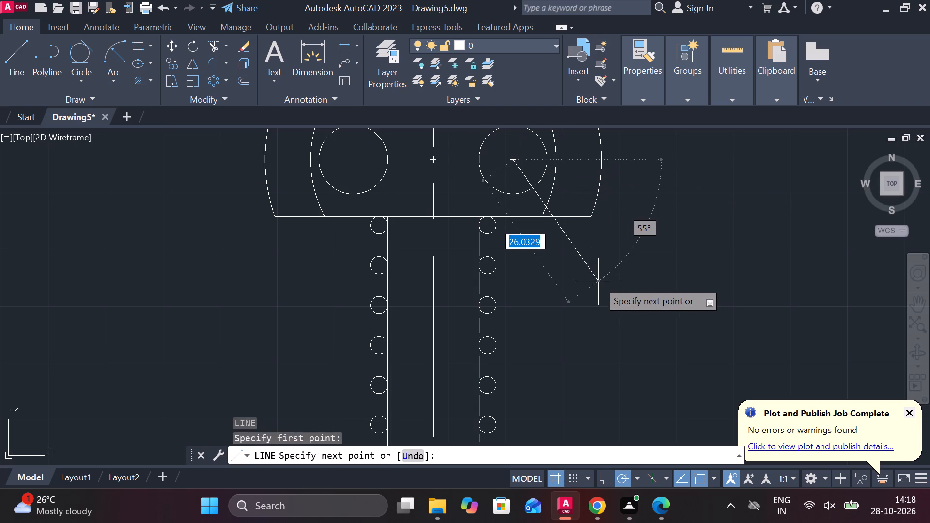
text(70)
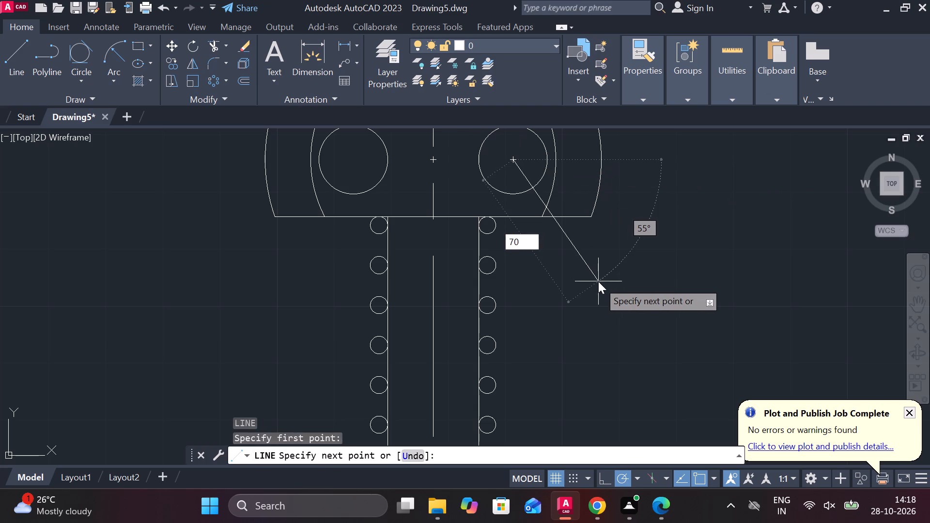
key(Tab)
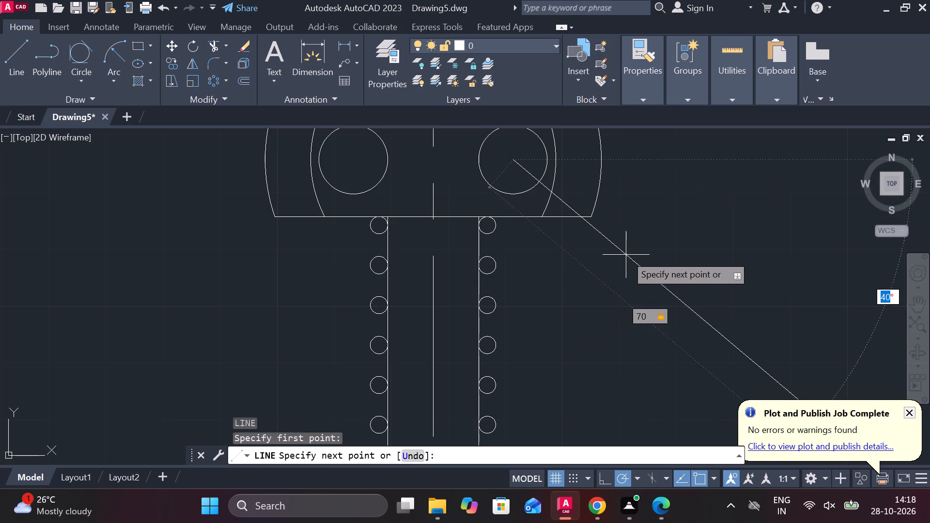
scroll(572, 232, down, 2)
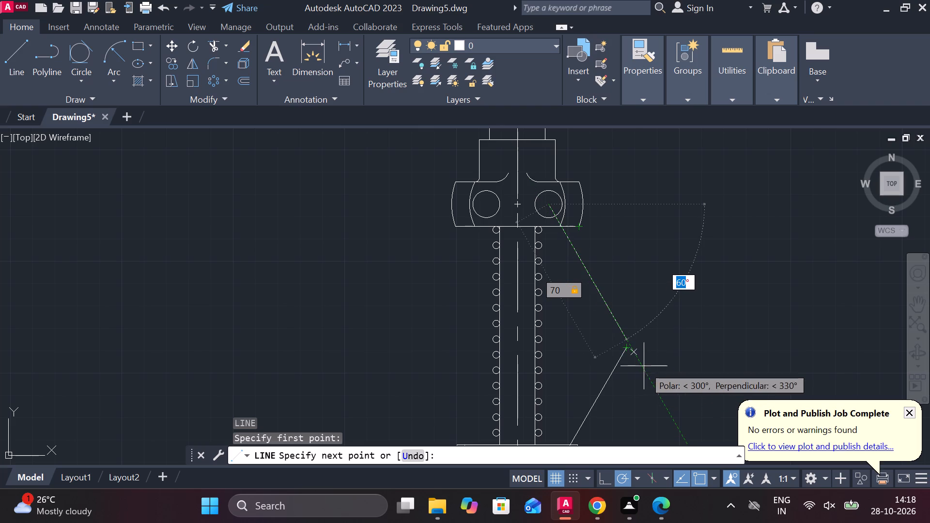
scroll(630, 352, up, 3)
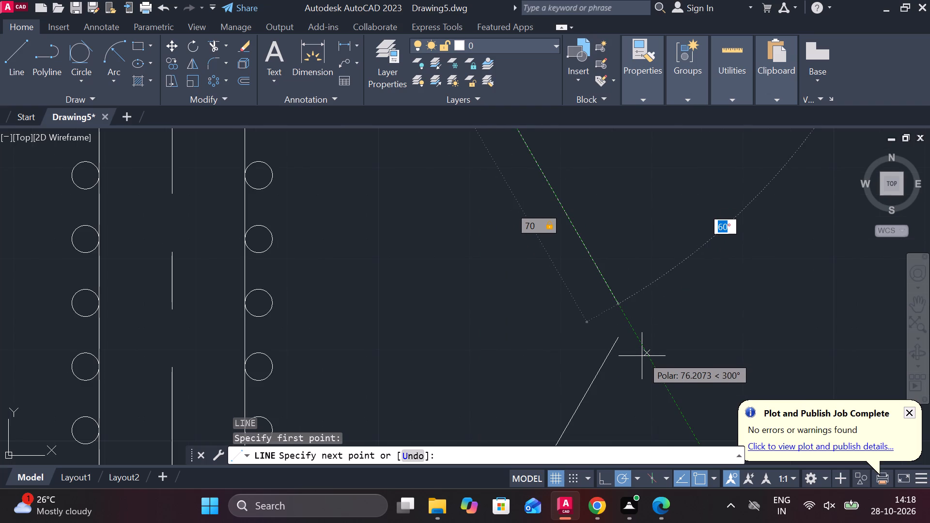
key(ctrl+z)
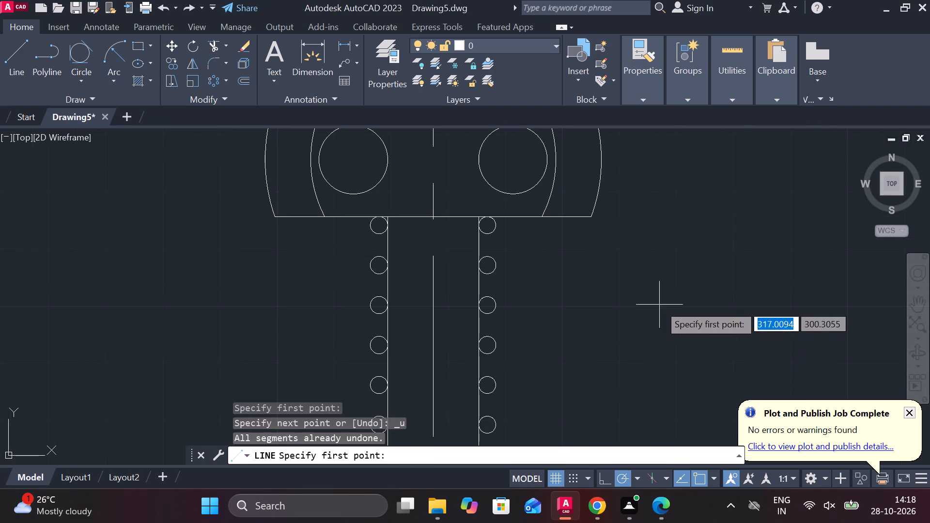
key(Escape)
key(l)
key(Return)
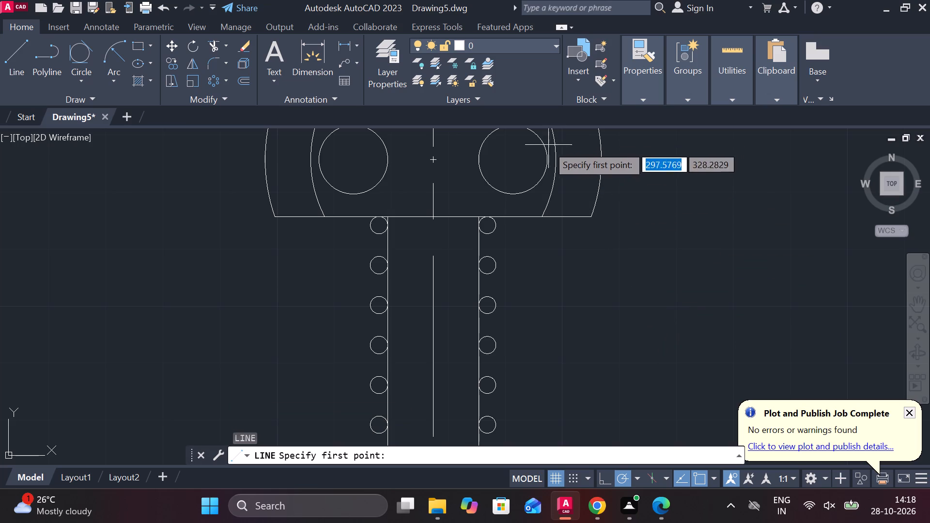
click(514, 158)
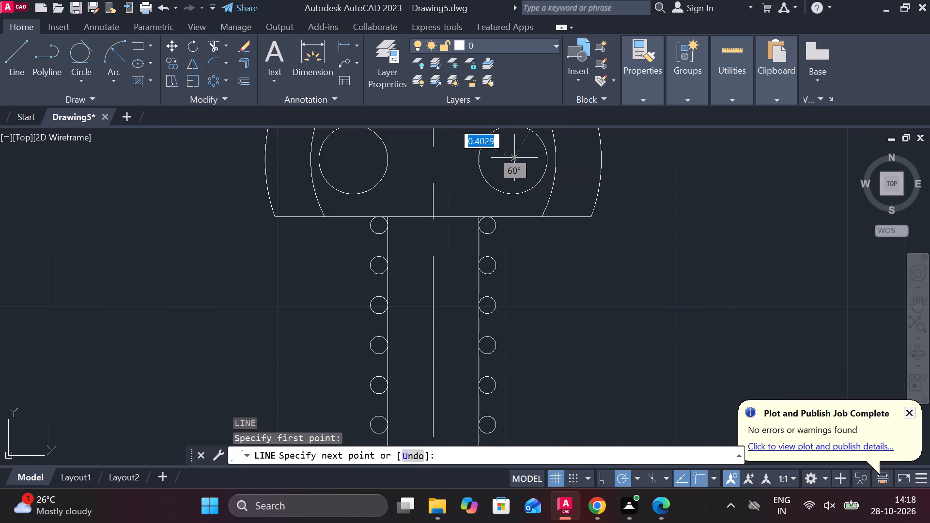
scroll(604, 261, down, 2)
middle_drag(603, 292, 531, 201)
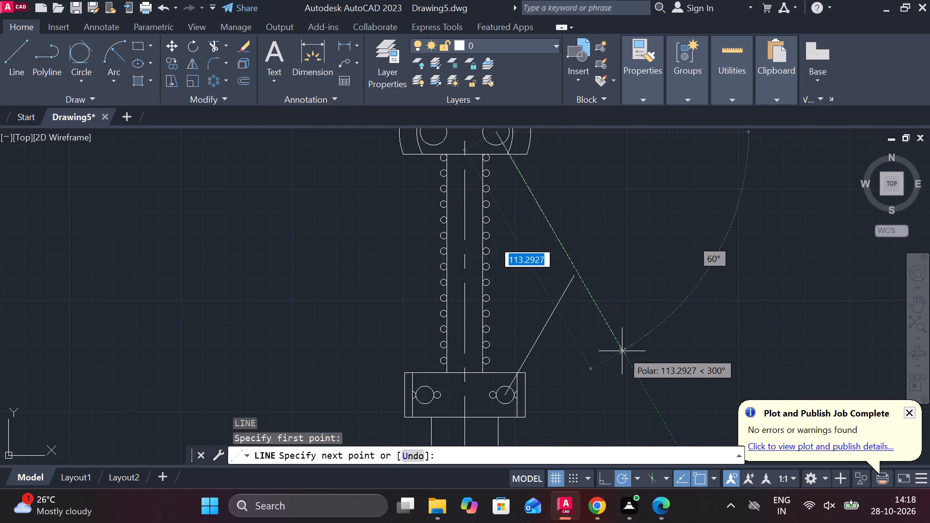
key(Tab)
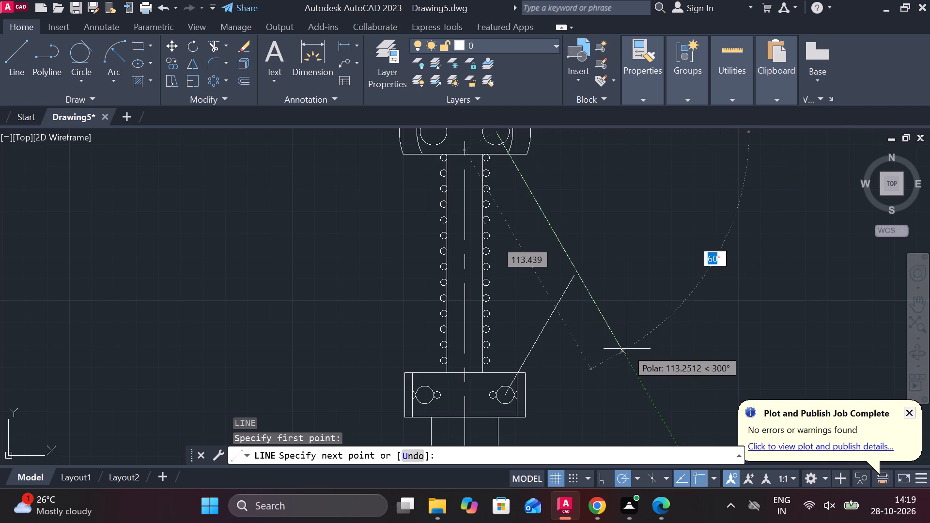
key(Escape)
Draw a 70-long line from the centre of the upper block's right-hand hole, down and outward at 60 degrees, continued by a second collinear segment.
key(l)
key(Return)
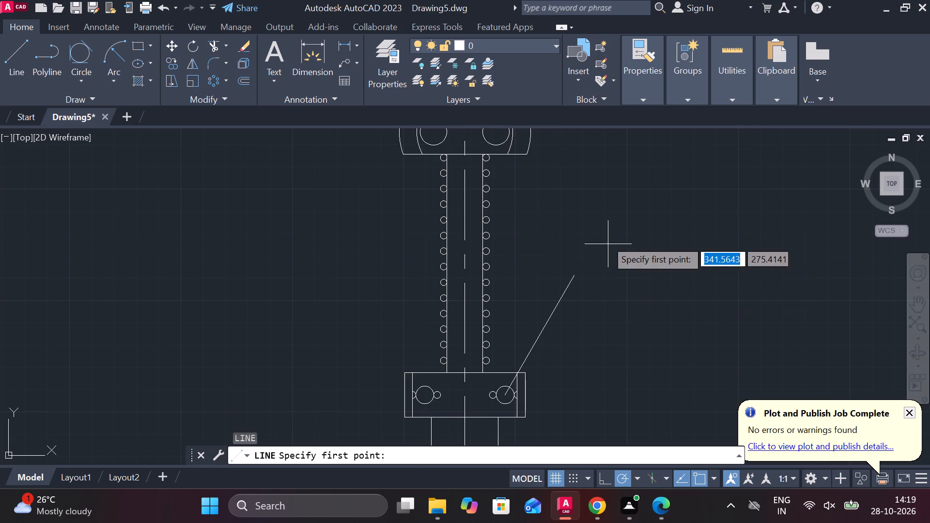
middle_drag(583, 210, 586, 215)
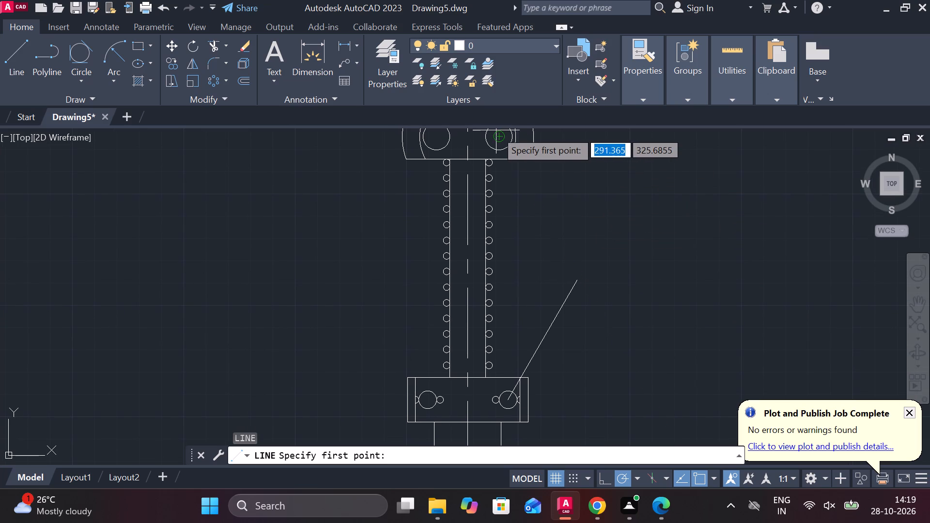
click(500, 139)
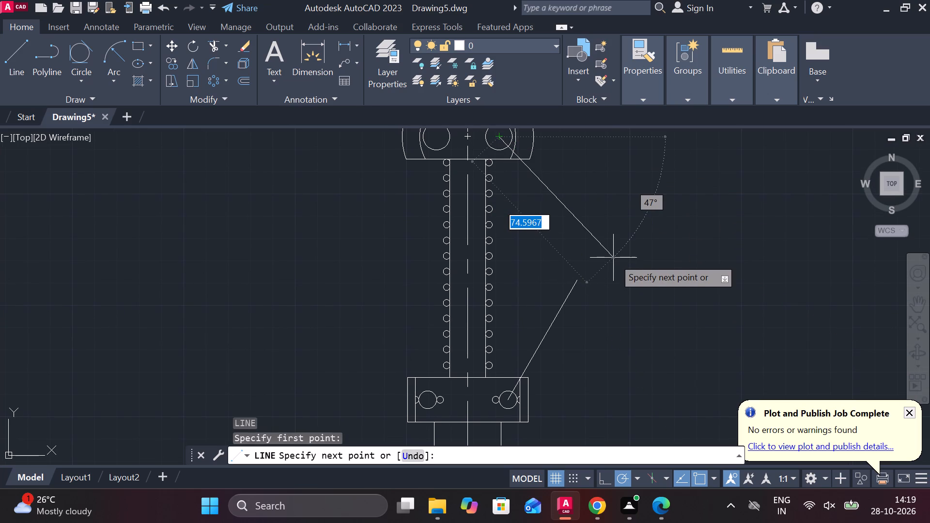
text(70)
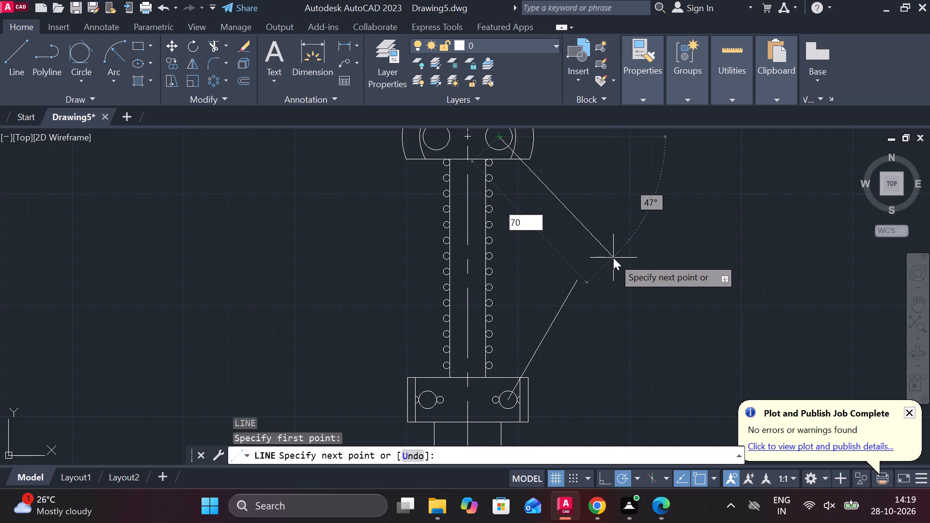
key(Tab)
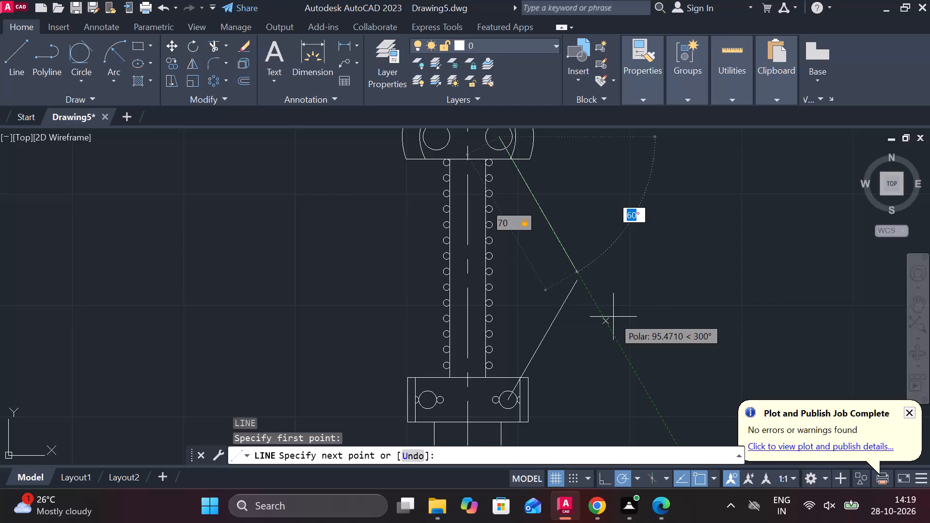
scroll(613, 322, up, 2)
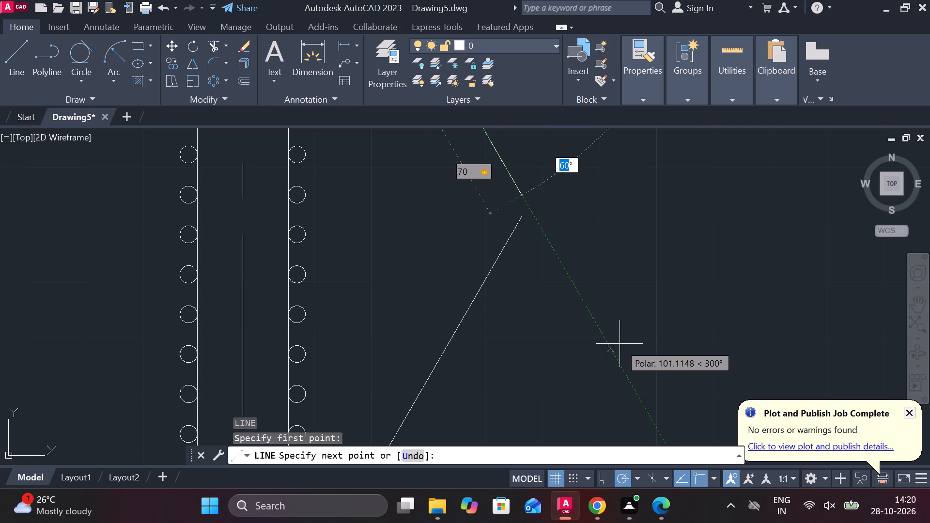
scroll(620, 344, down, 2)
middle_drag(617, 368, 557, 321)
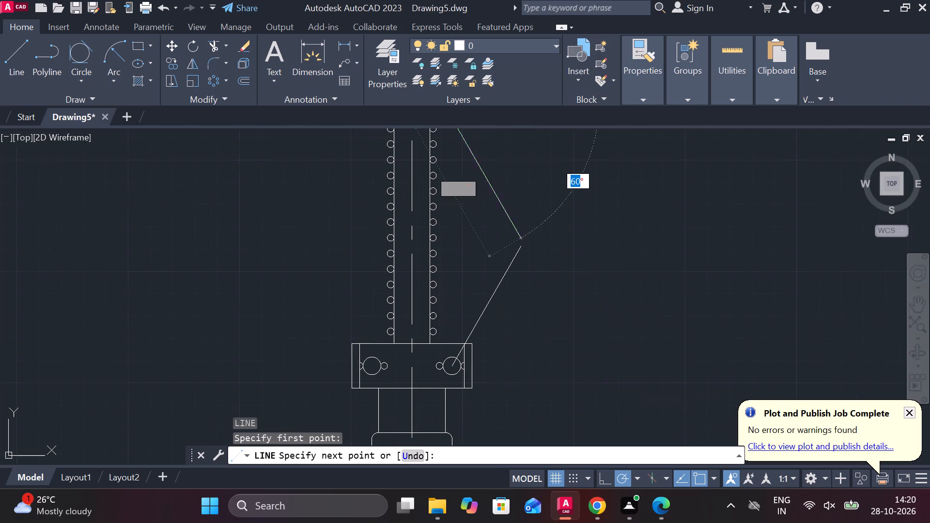
click(578, 330)
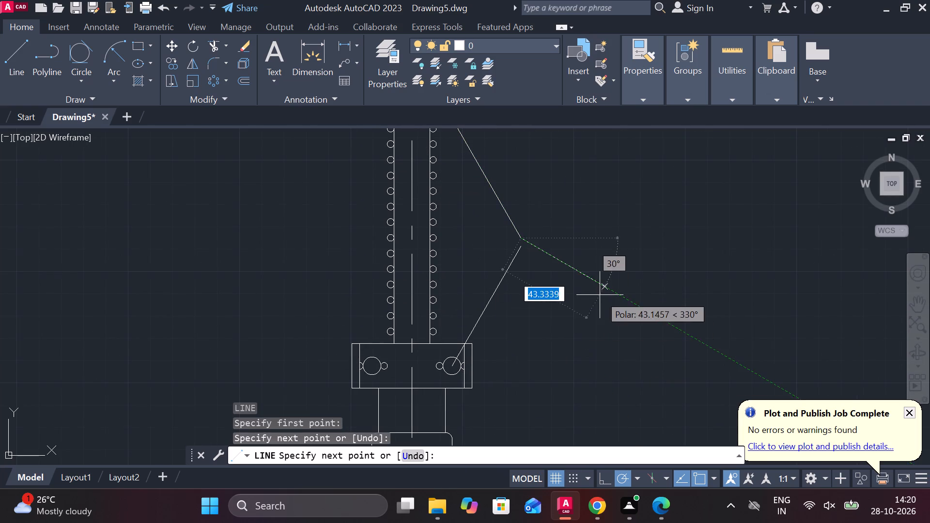
click(592, 343)
key(Escape)
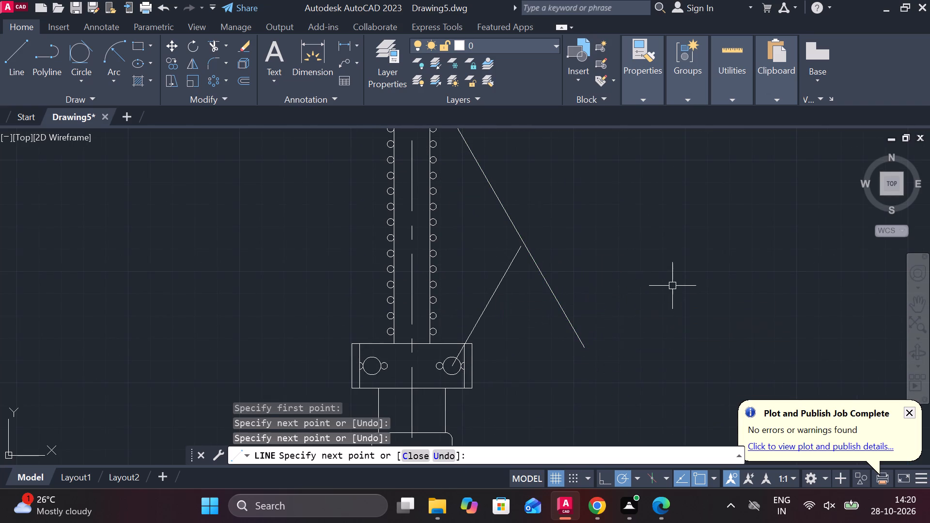
Draw a circle of radius 114 centred on the upper block's right-hand hole.
scroll(527, 237, up, 1)
middle_drag(579, 247, 554, 260)
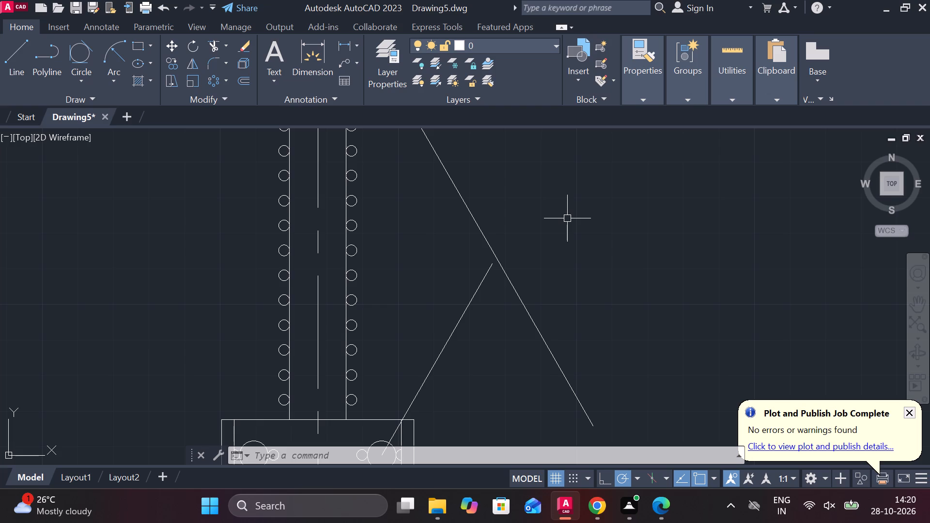
text(C)
key(space)
middle_drag(585, 212, 604, 286)
middle_drag(537, 202, 562, 307)
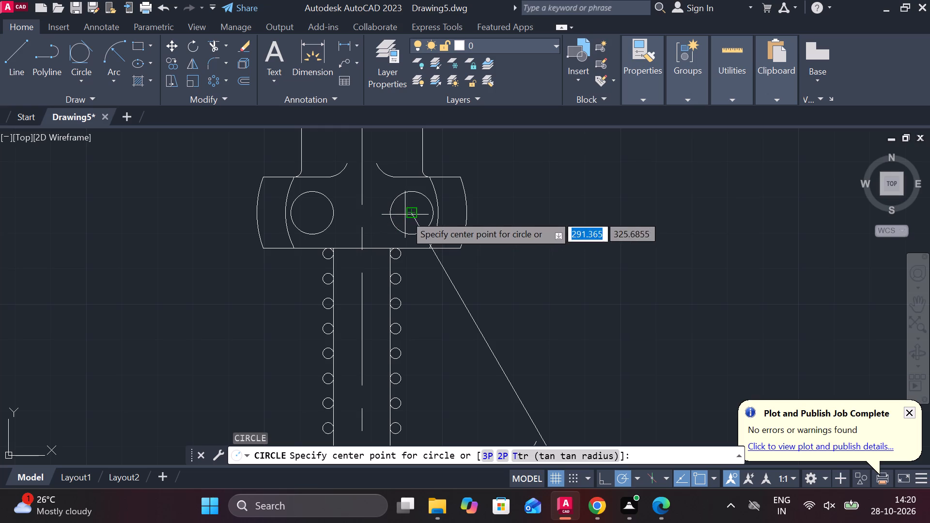
click(407, 215)
scroll(489, 279, down, 2)
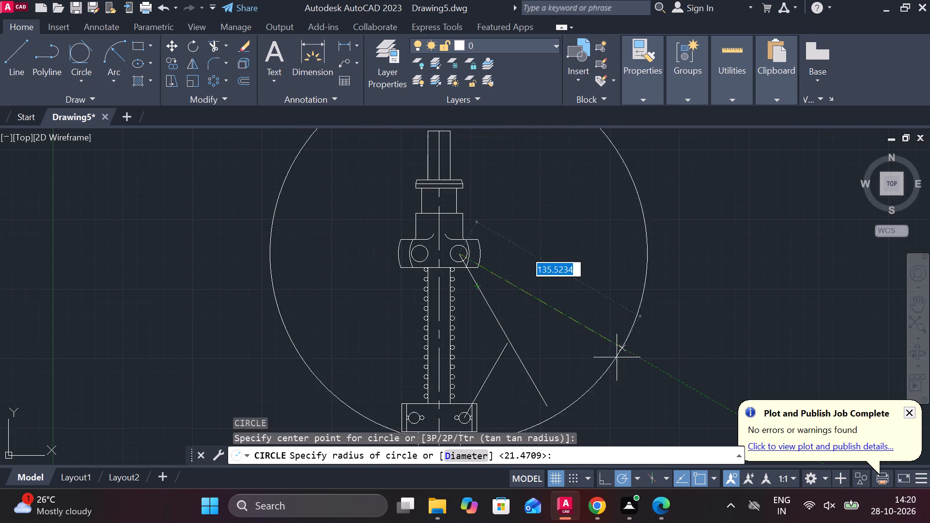
middle_drag(593, 355, 540, 311)
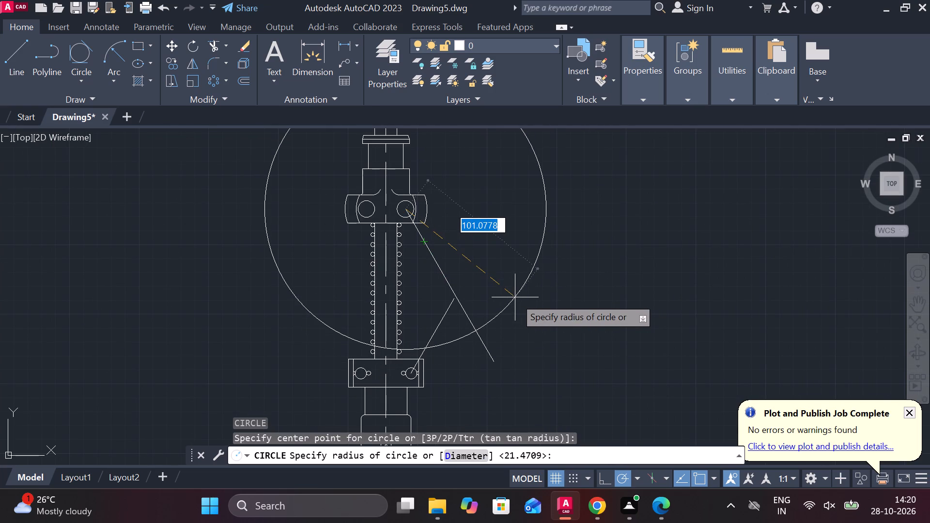
text(114)
key(Return)
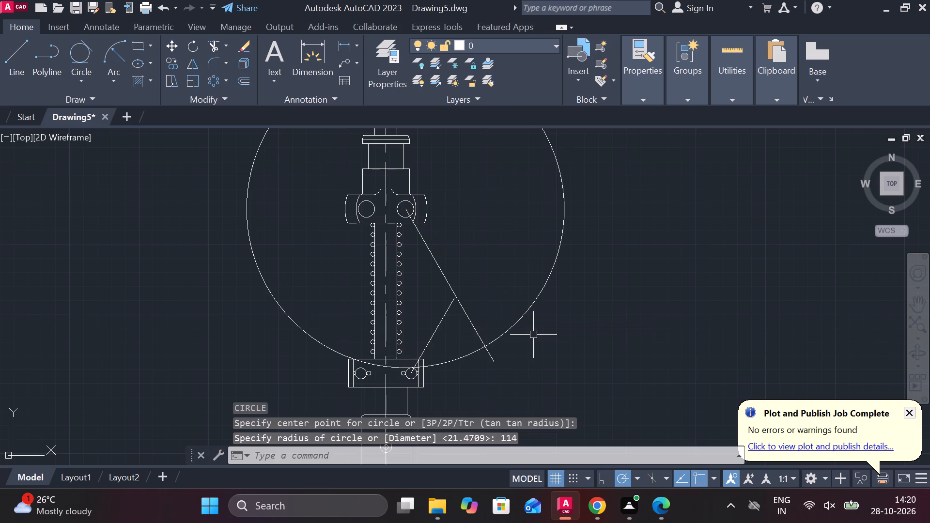
Draw a 54-diameter circle centred where the 114-radius circle crosses the slanted line.
scroll(559, 332, up, 1)
middle_drag(559, 332, 521, 325)
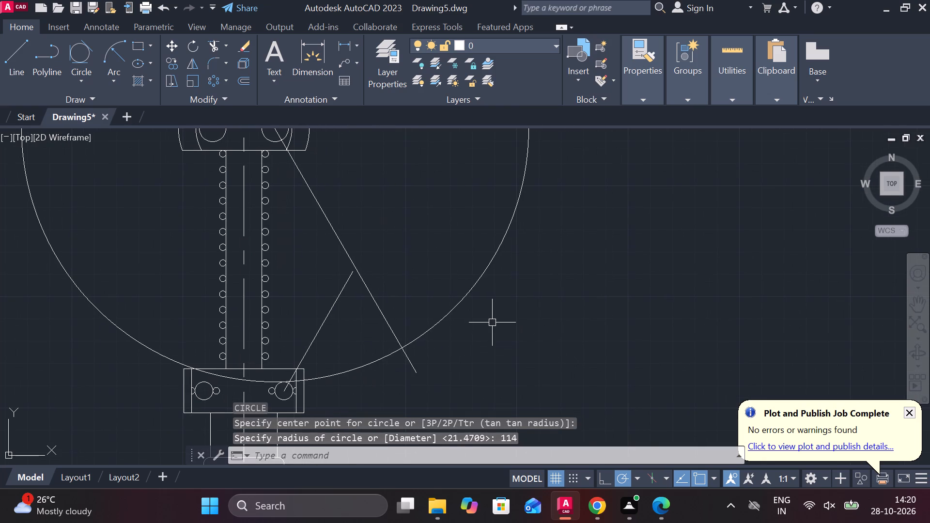
middle_drag(496, 339, 482, 312)
key(Escape)
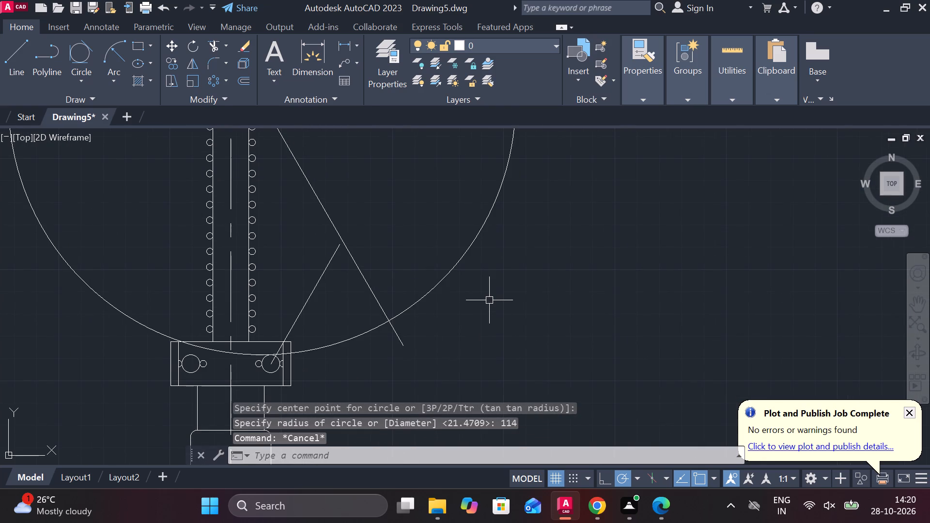
text(C)
key(space)
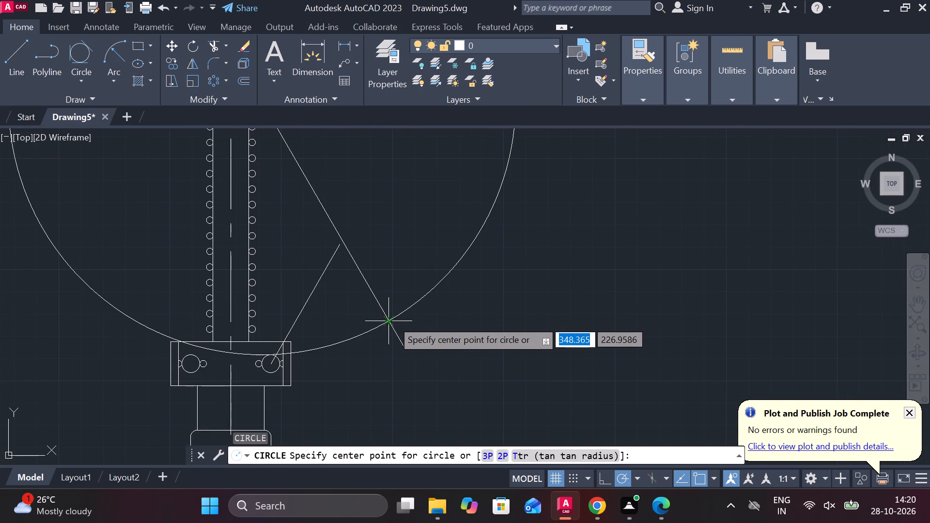
click(392, 320)
scroll(434, 330, down, 1)
middle_drag(434, 330, 463, 328)
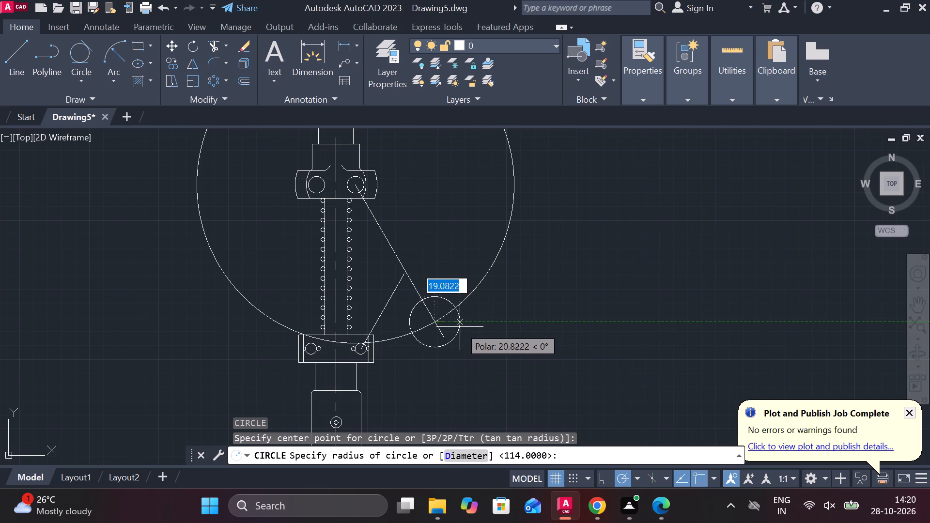
text(D)
key(space)
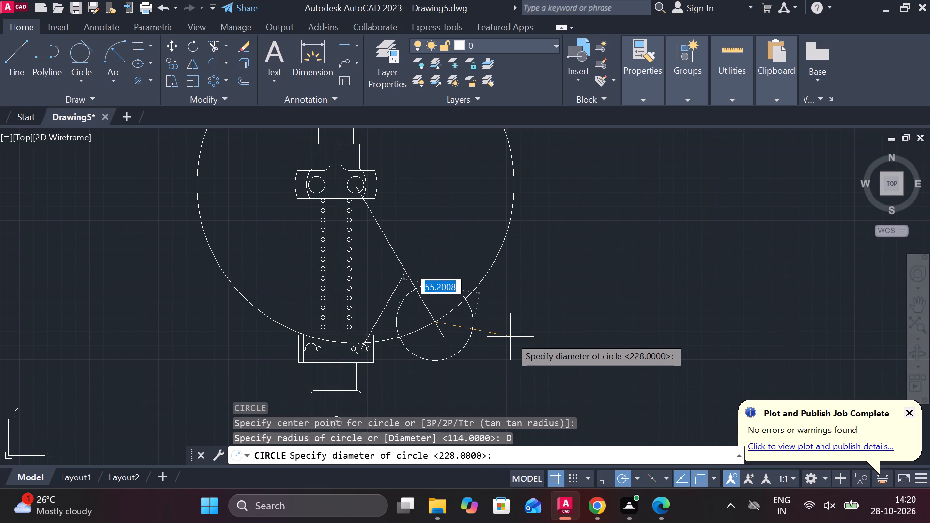
text(54)
key(space)
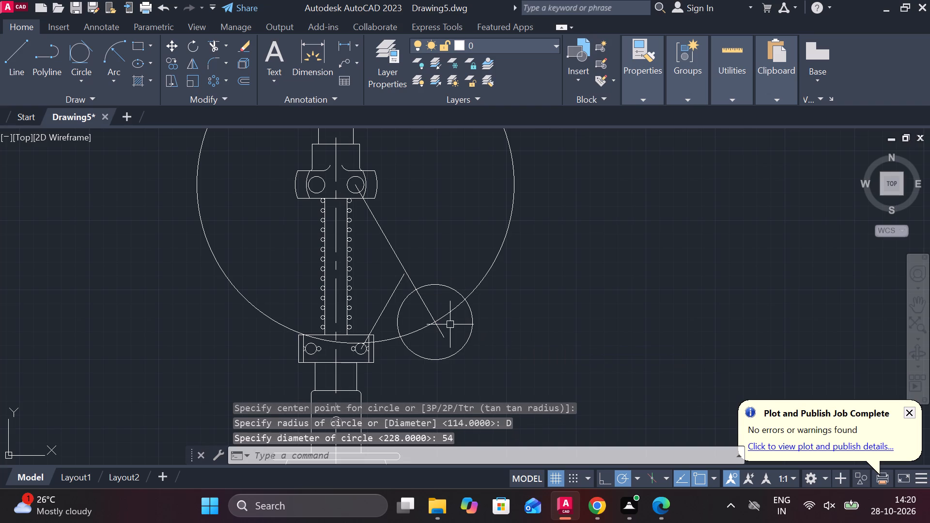
Trim the 114-radius circle between the lower block and the 54-diameter circle, and remove its large outer arc.
scroll(470, 339, down, 1)
scroll(480, 325, up, 1)
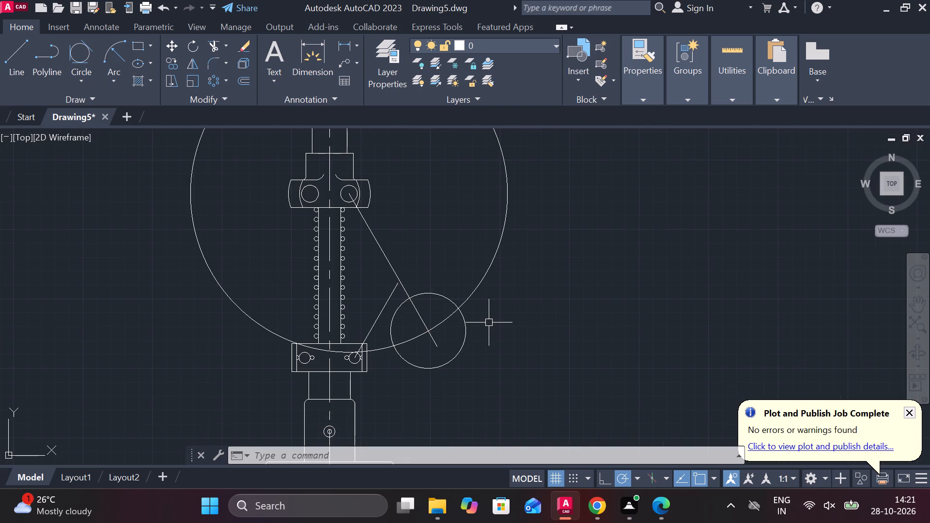
text(TR)
key(space)
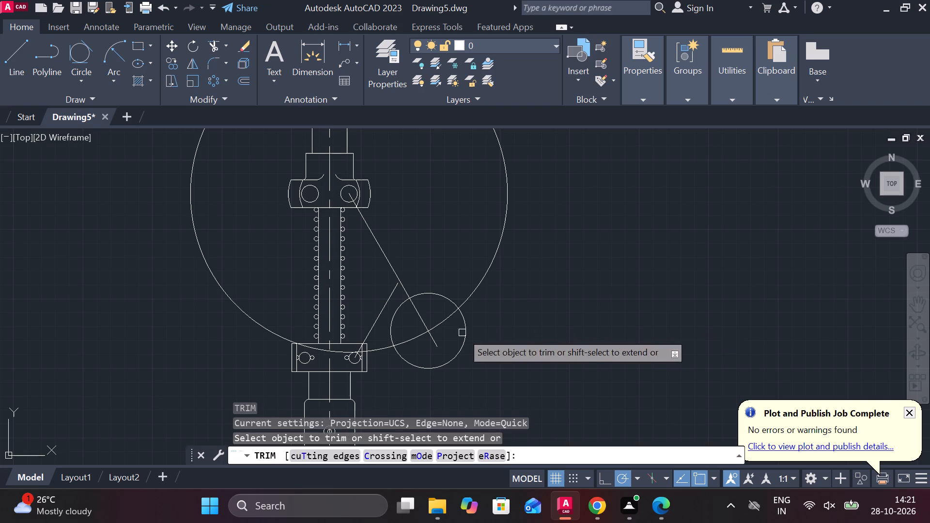
click(385, 346)
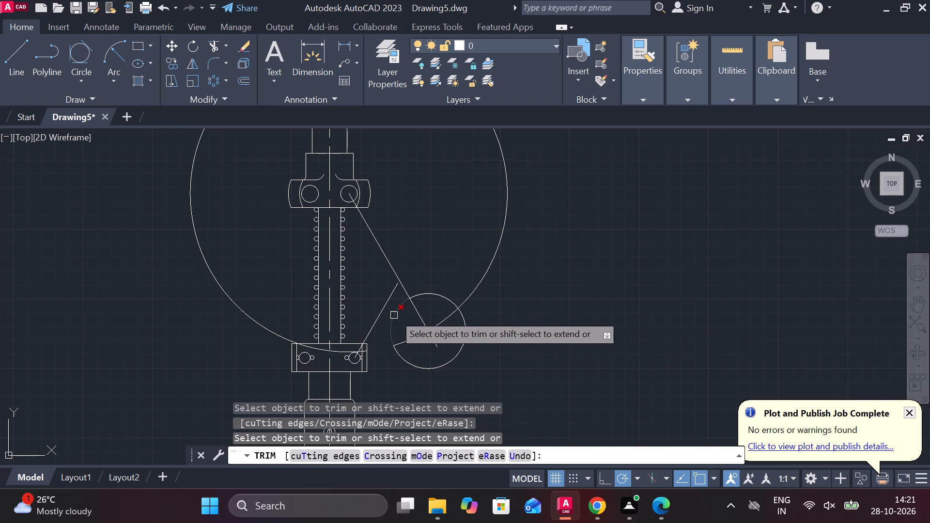
middle_drag(436, 230, 497, 353)
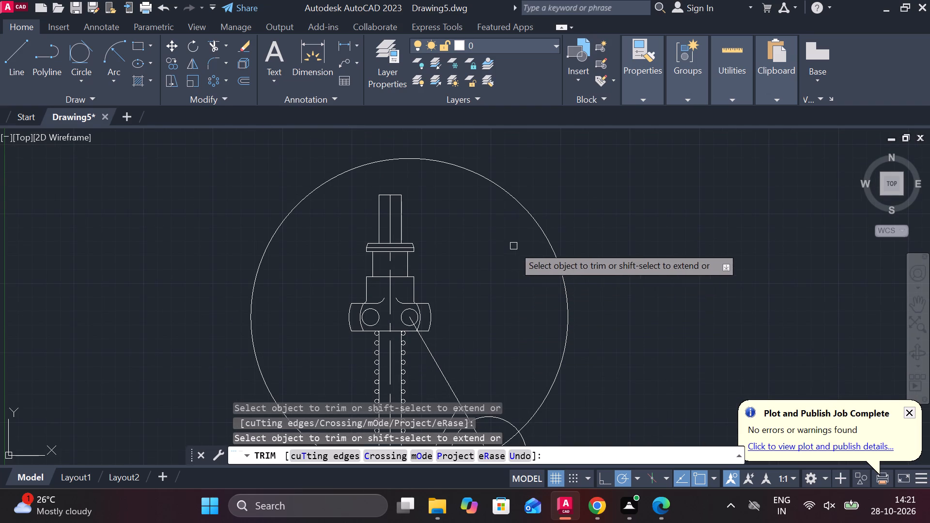
click(569, 309)
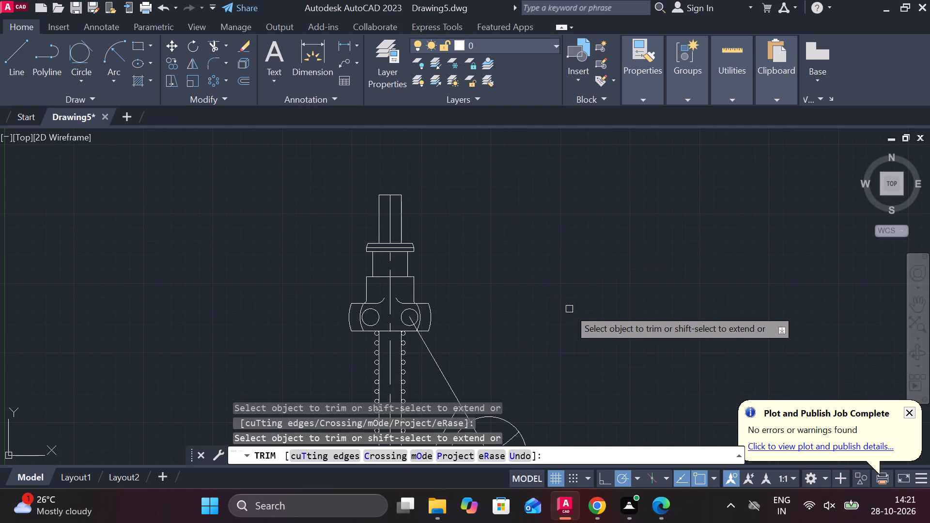
middle_drag(575, 329, 545, 223)
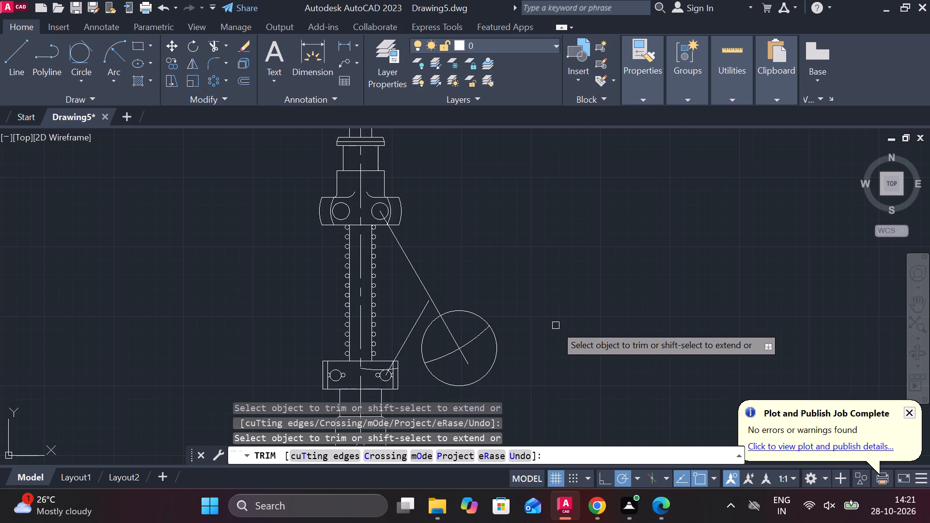
middle_click(562, 338)
scroll(548, 327, up, 2)
middle_drag(526, 323, 534, 194)
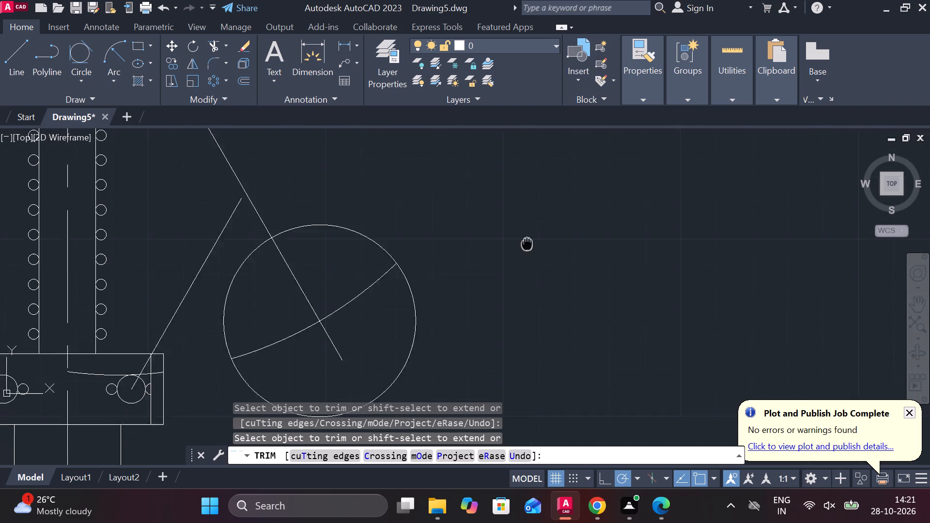
middle_drag(534, 194, 540, 167)
scroll(500, 214, down, 2)
middle_drag(509, 233, 520, 297)
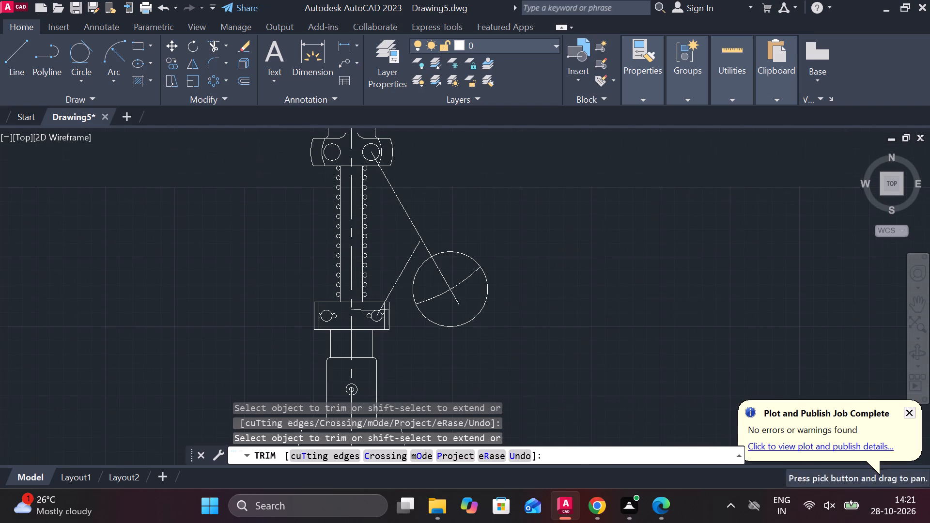
key(Escape)
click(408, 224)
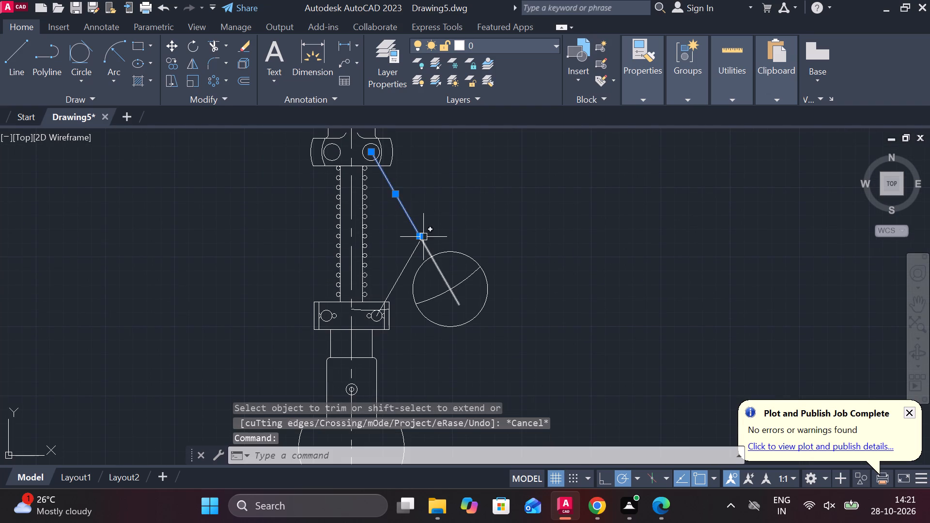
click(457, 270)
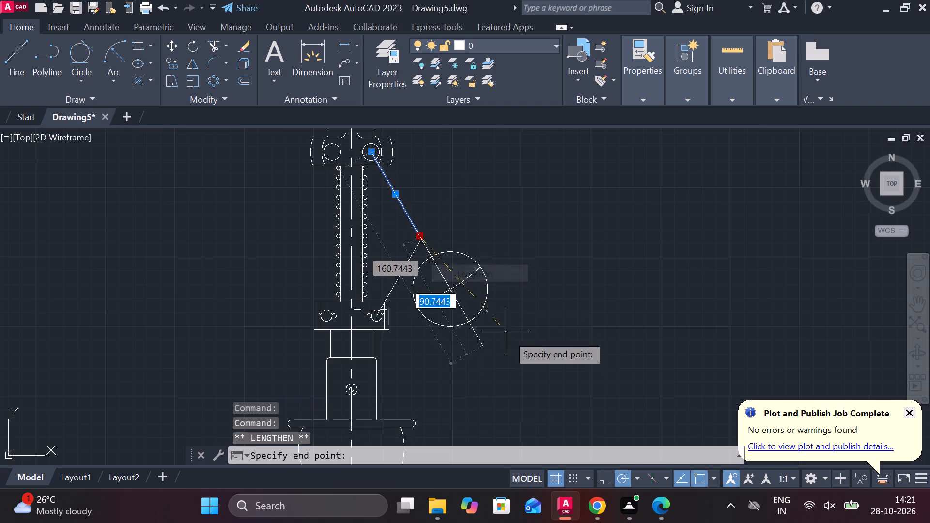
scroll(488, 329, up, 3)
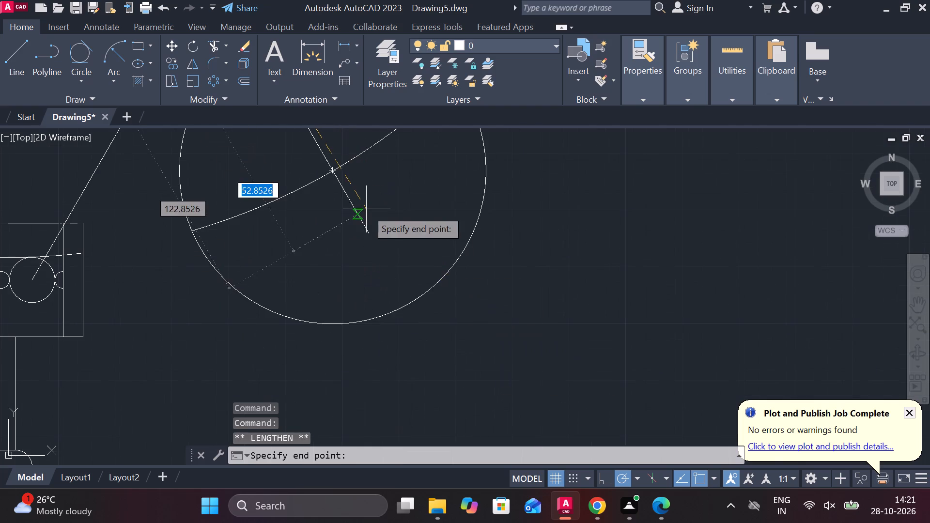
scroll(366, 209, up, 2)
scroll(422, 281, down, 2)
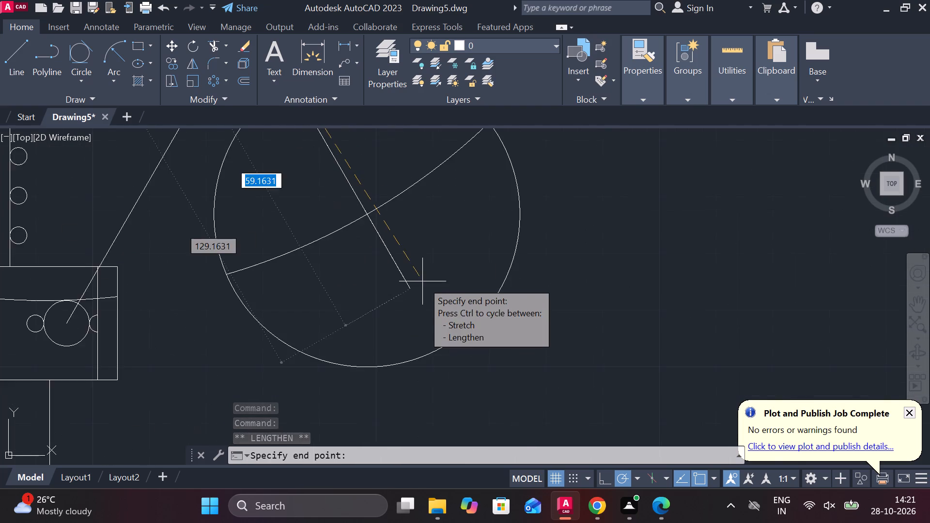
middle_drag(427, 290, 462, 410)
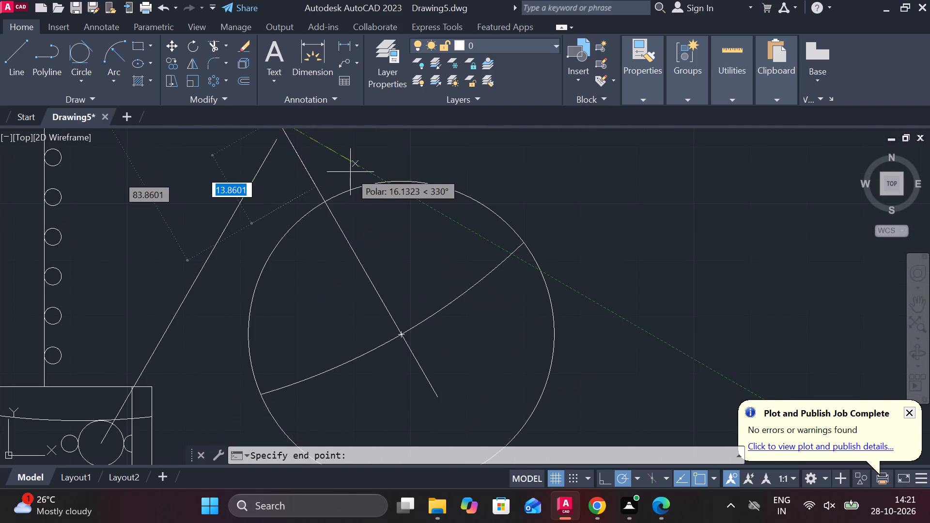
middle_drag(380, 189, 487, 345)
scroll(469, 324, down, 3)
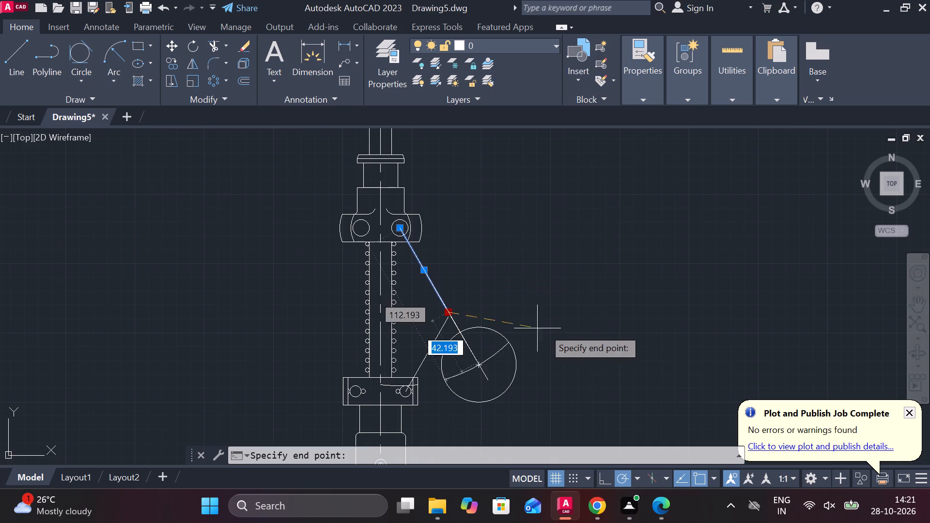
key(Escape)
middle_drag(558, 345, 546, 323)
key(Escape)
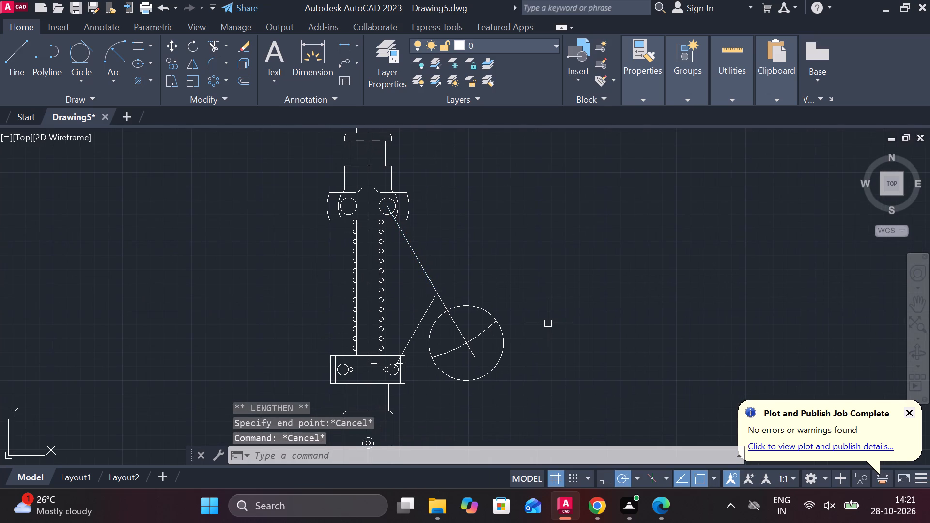
Erase the second collinear segment of the slanted line that ends inside the 54-diameter circle.
click(454, 324)
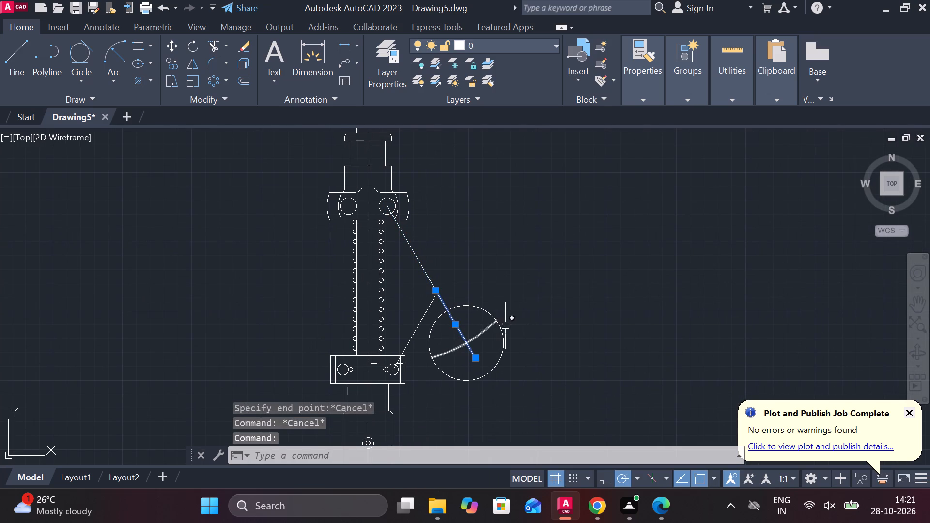
text(E)
key(space)
Lengthen the 70-long slanted line from the upper block's hole along its direction, through the 54-diameter circle and beyond its far side.
click(425, 269)
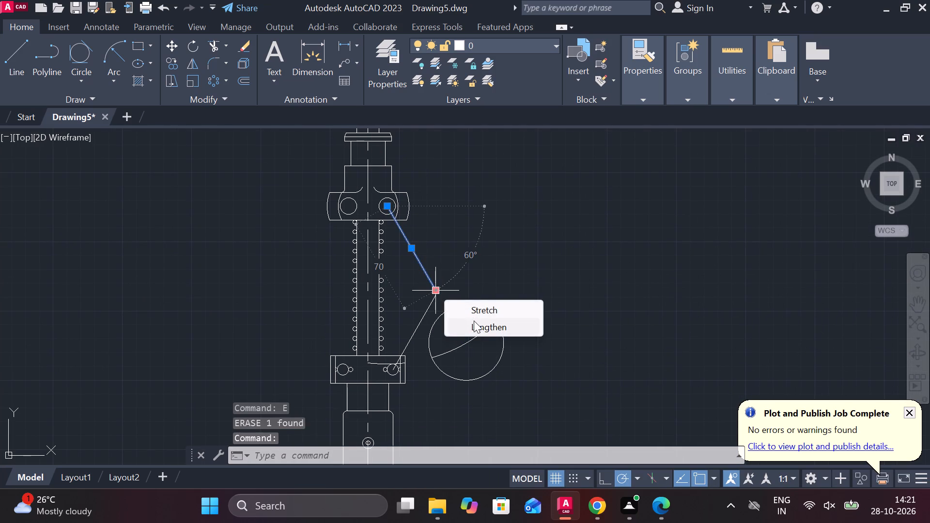
click(474, 321)
click(532, 393)
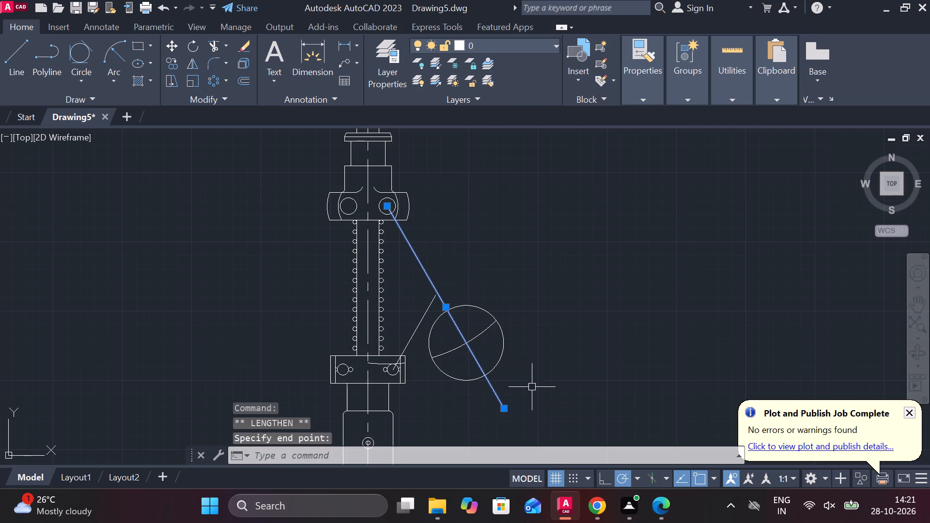
key(Escape)
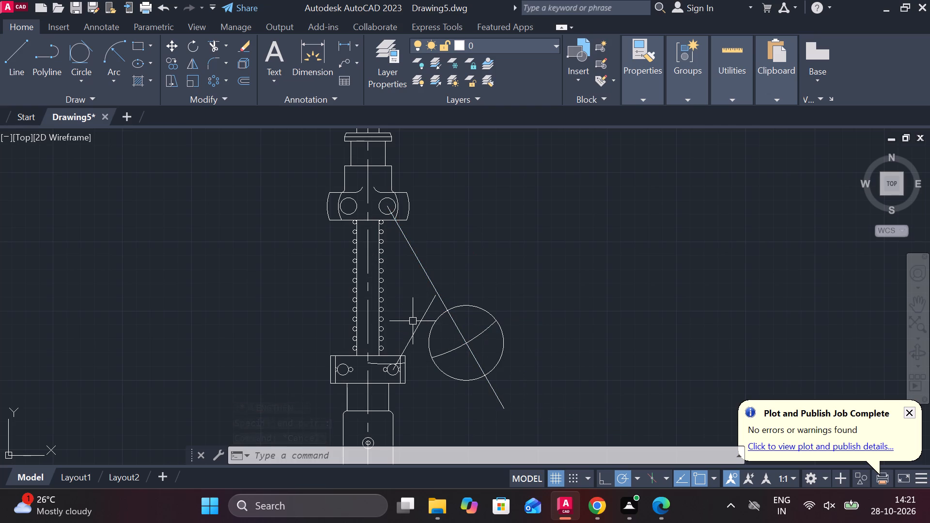
Lengthen the slanted line from the lower block's hole past the long slanted line, to about 70 overall.
click(421, 311)
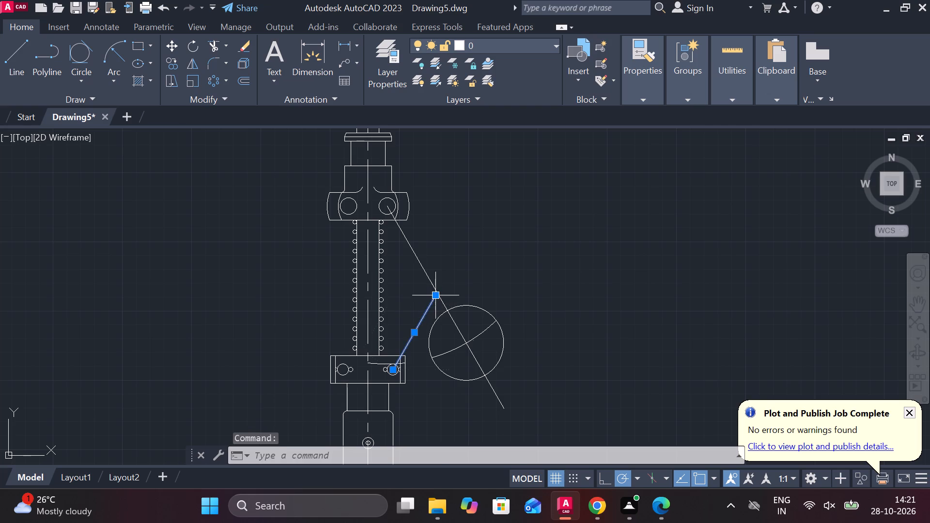
click(435, 298)
scroll(435, 298, up, 3)
key(Escape)
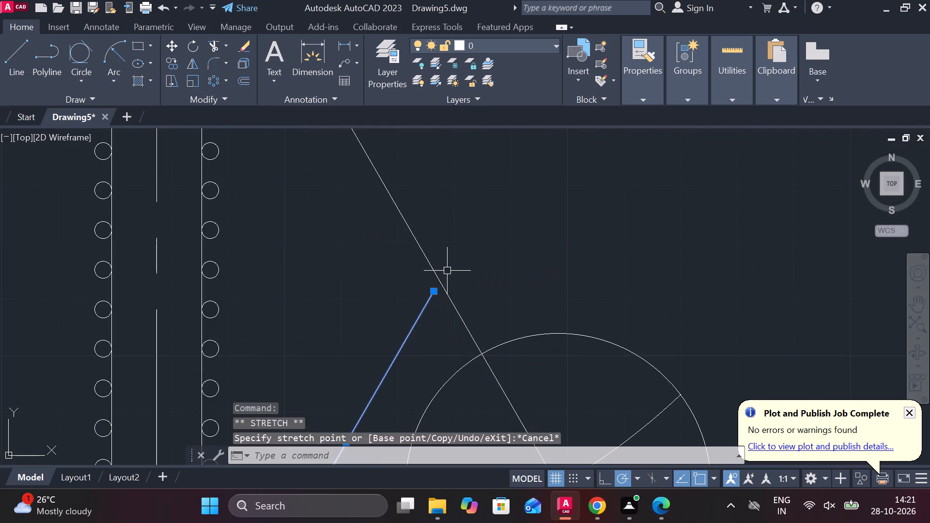
click(476, 328)
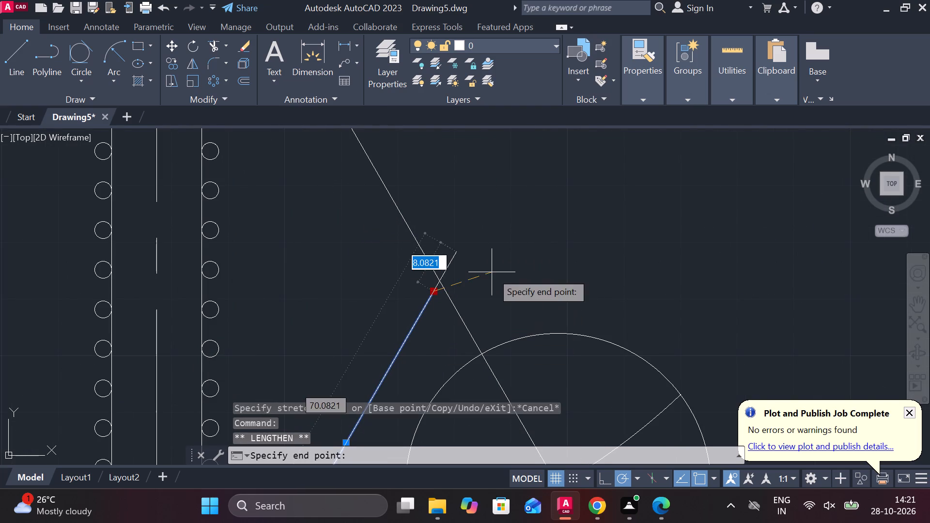
click(492, 272)
key(Escape)
Trim the end of the lower block's slanted line that projects beyond the long slanted line.
text(TR)
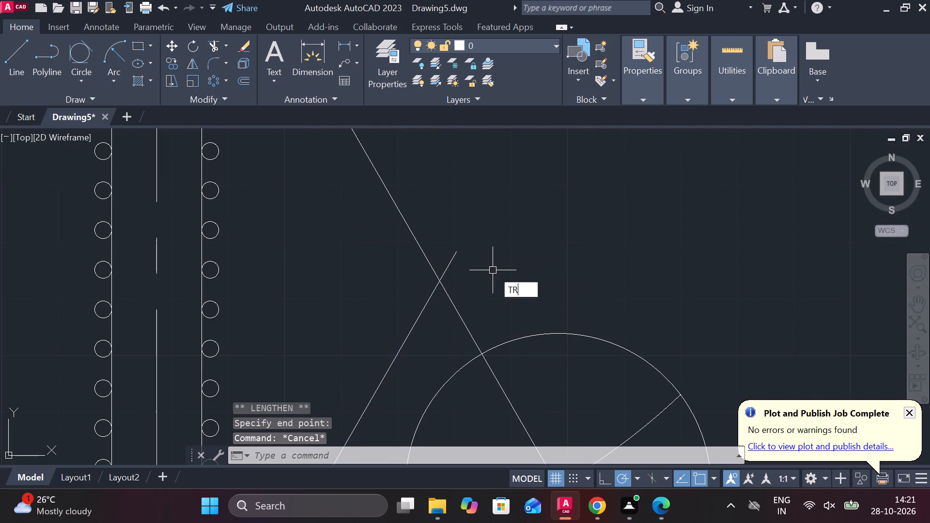
key(space)
click(445, 272)
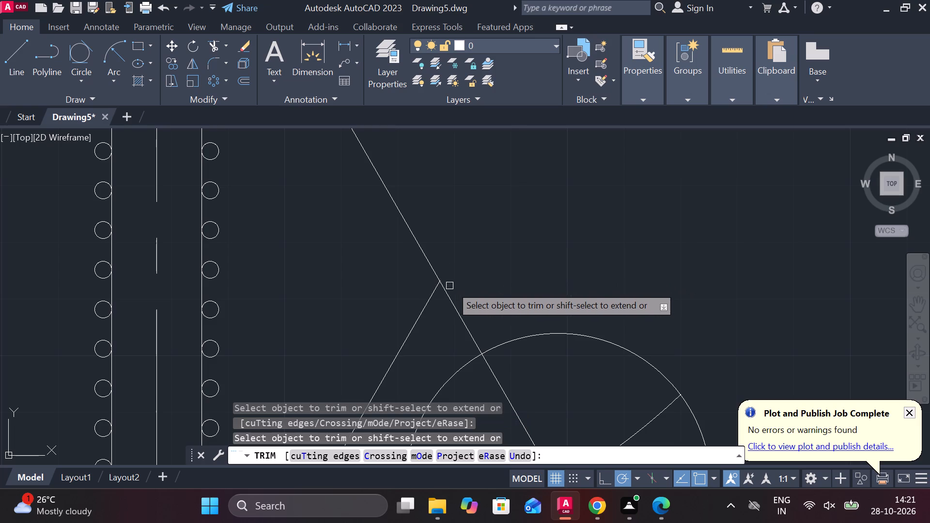
scroll(496, 287, down, 3)
middle_drag(559, 344, 508, 329)
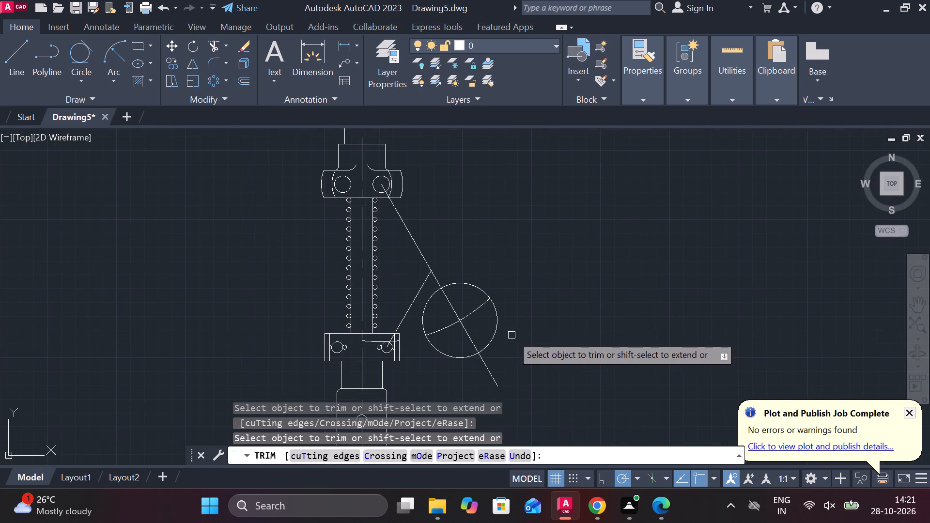
key(Escape)
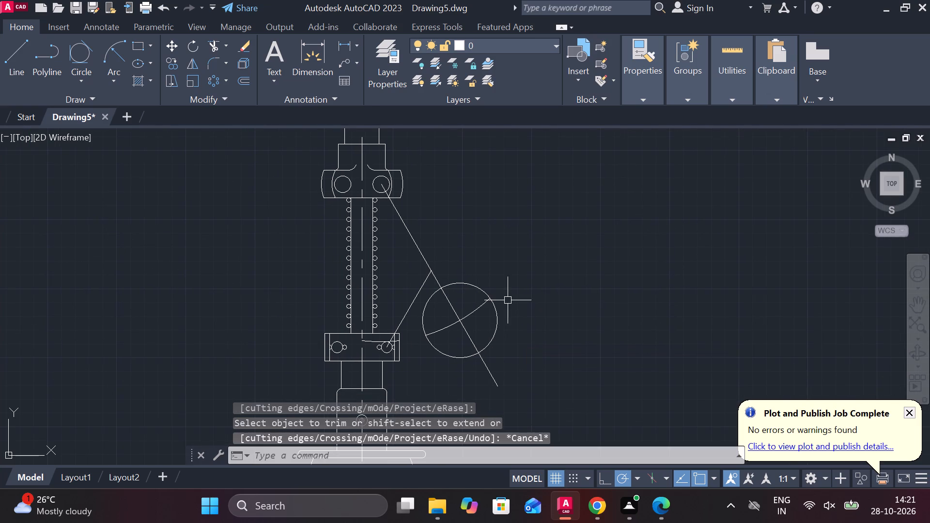
Load the DASHED linetype from acadiso.lin into the drawing.
click(494, 329)
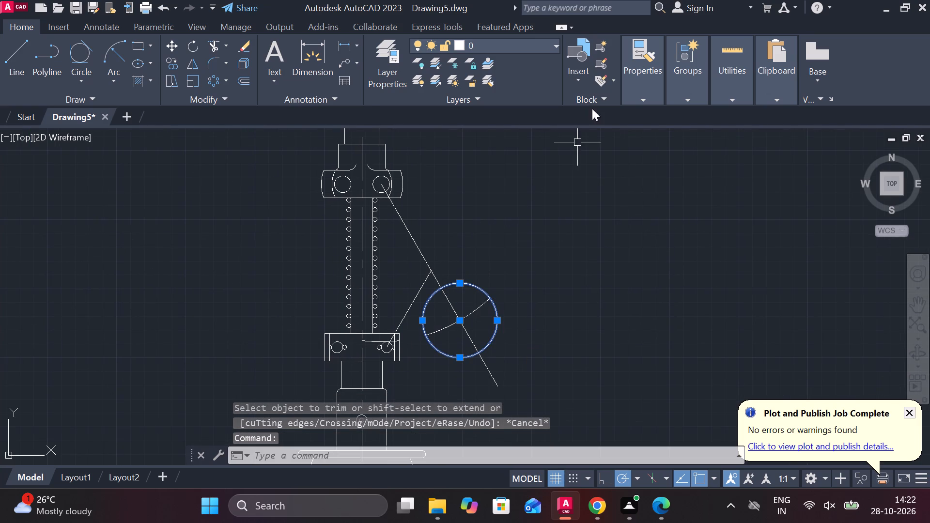
key(Escape)
click(648, 98)
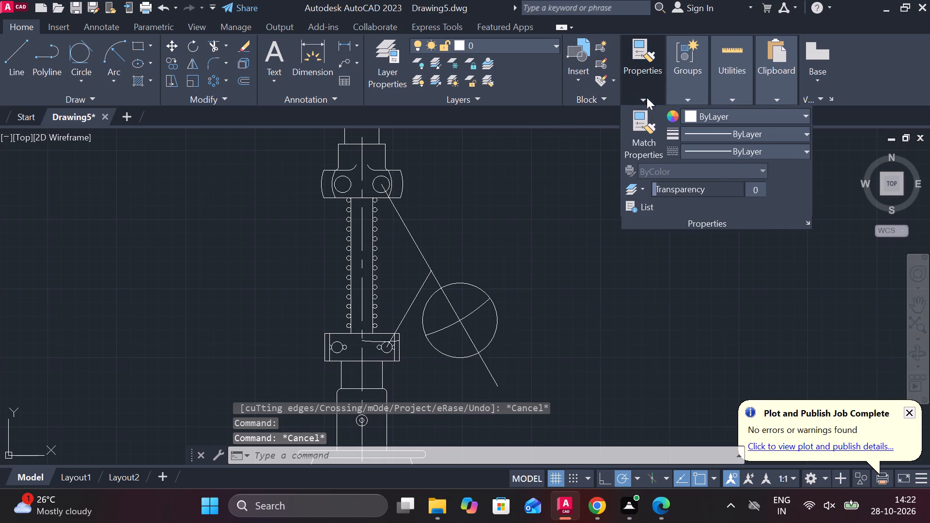
click(745, 148)
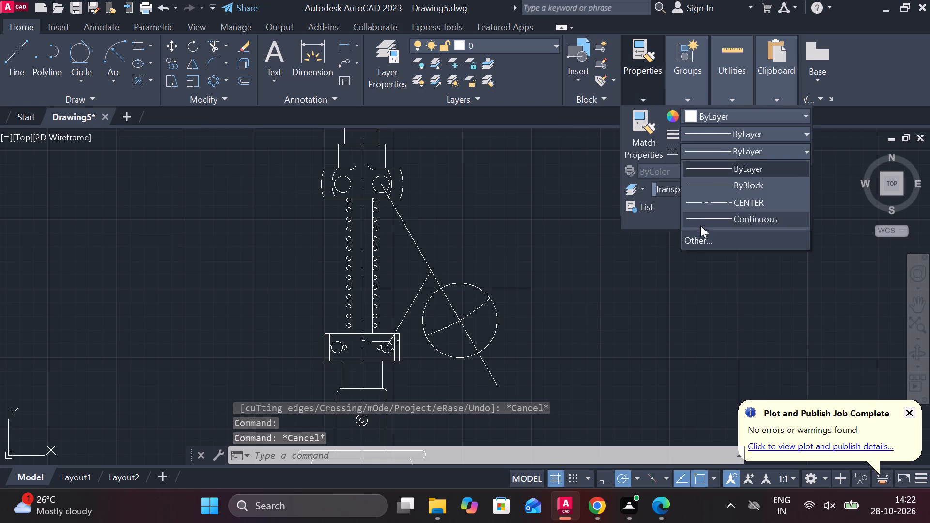
click(698, 238)
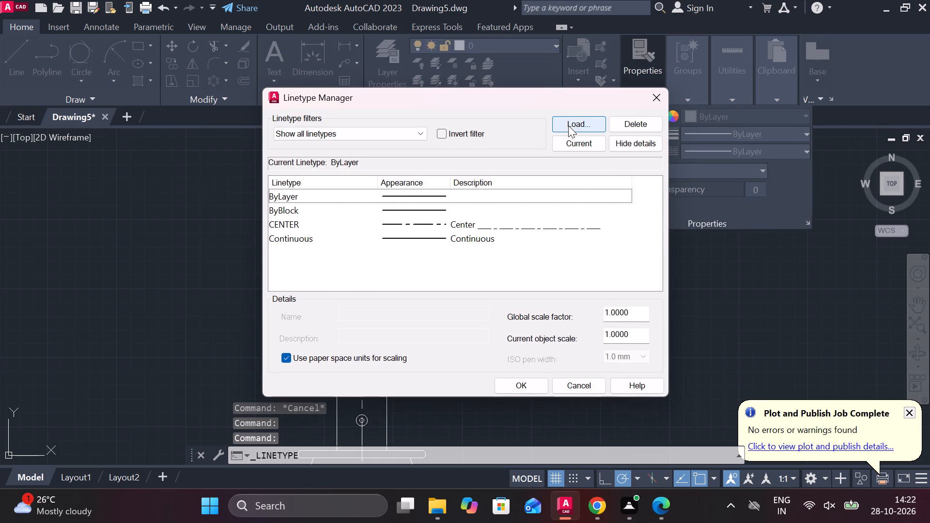
click(568, 125)
scroll(411, 258, down, 3)
scroll(325, 283, down, 3)
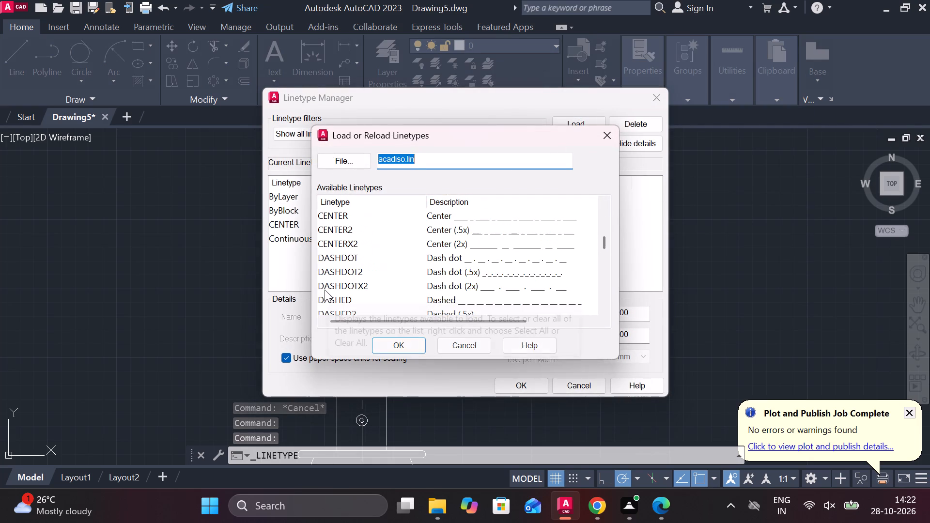
click(333, 296)
double_click(395, 332)
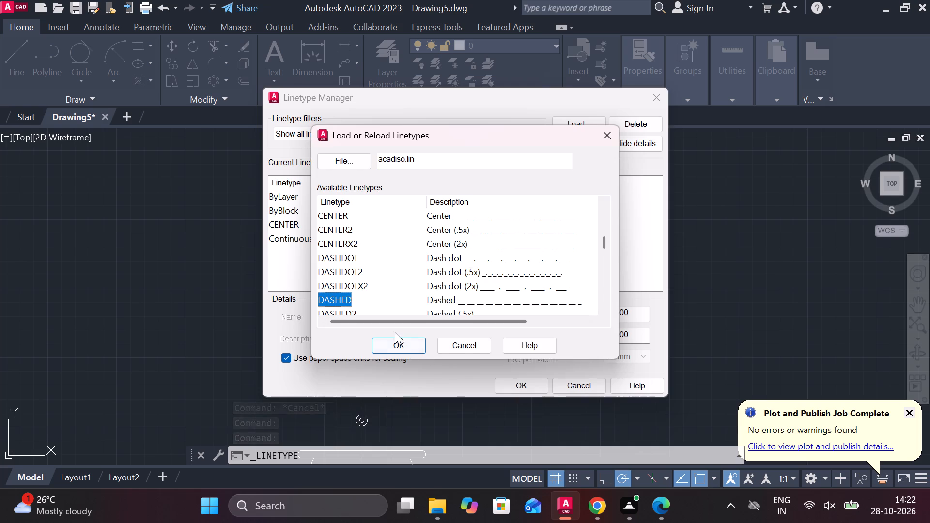
Set both the linetype global scale factor and the current object scale to 0.7.
click(634, 314)
drag(626, 314, 593, 312)
click(593, 312)
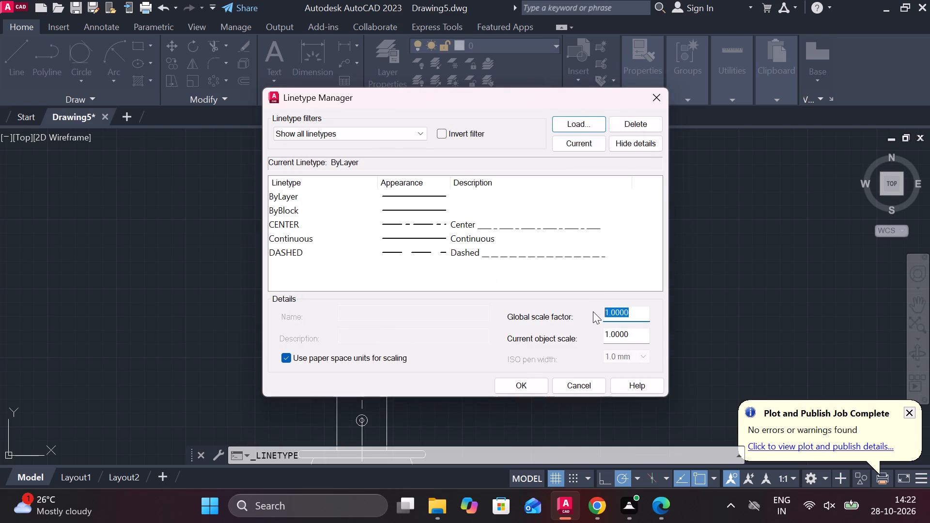
key(period)
key(7)
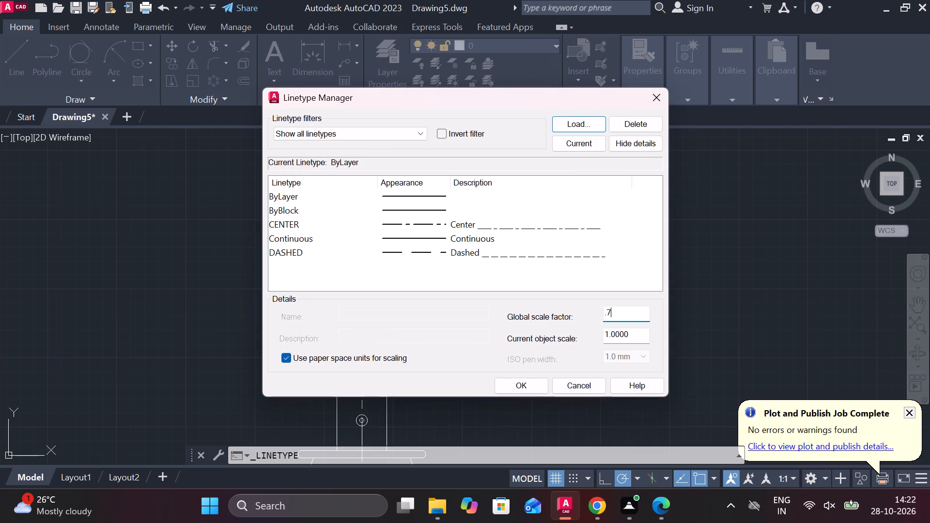
click(635, 332)
drag(631, 333, 623, 334)
drag(615, 334, 591, 334)
drag(578, 334, 563, 335)
drag(632, 333, 592, 338)
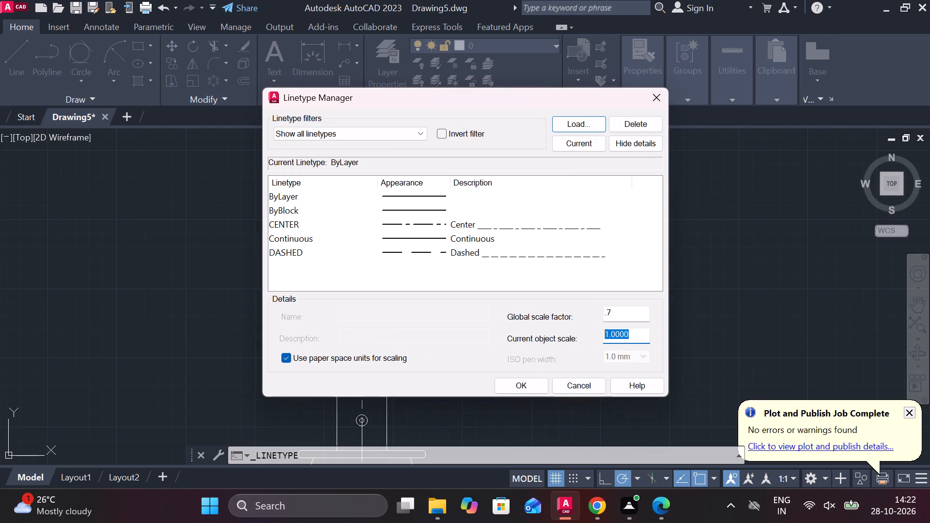
drag(592, 338, 591, 338)
key(period)
key(7)
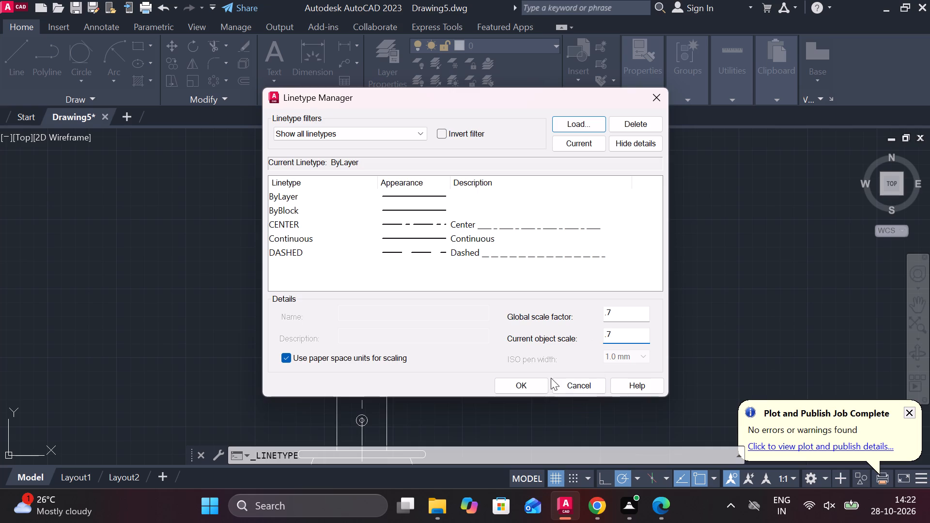
click(539, 379)
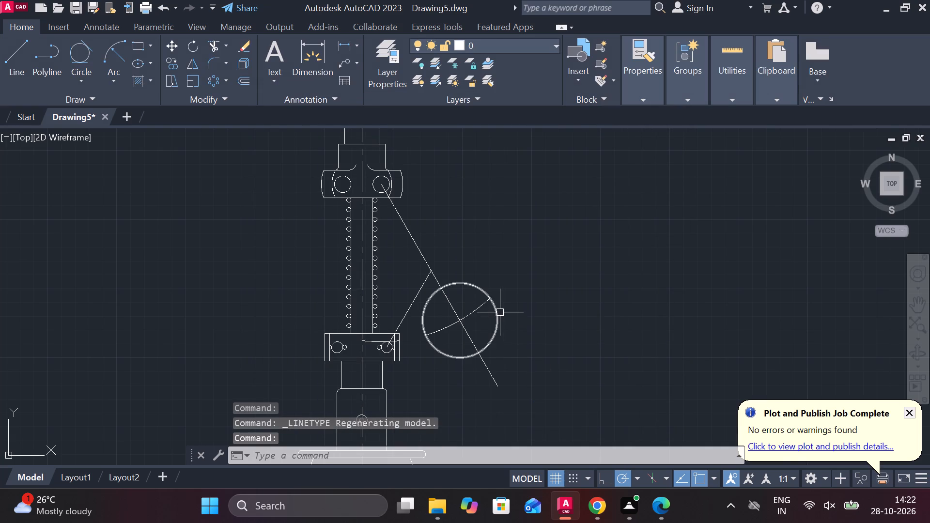
Change the 54-diameter circle to the DASHED linetype.
click(496, 314)
click(640, 101)
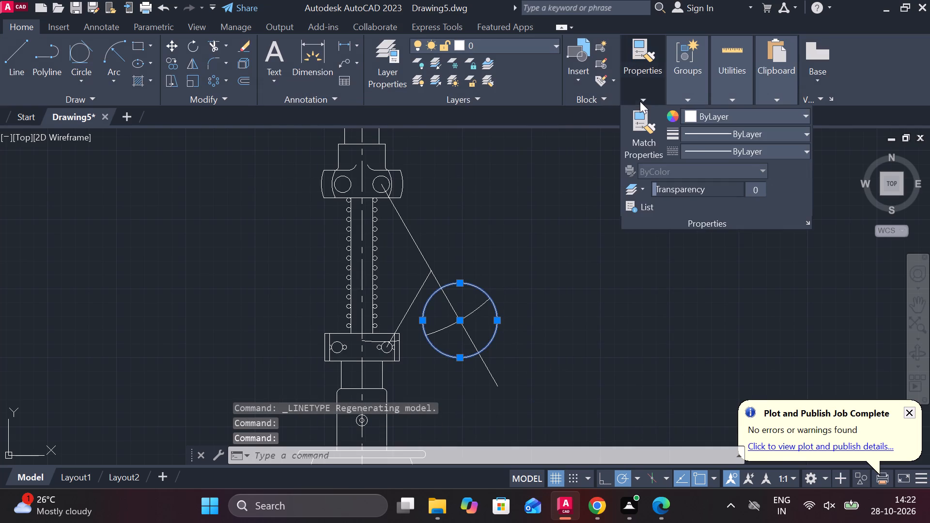
click(746, 152)
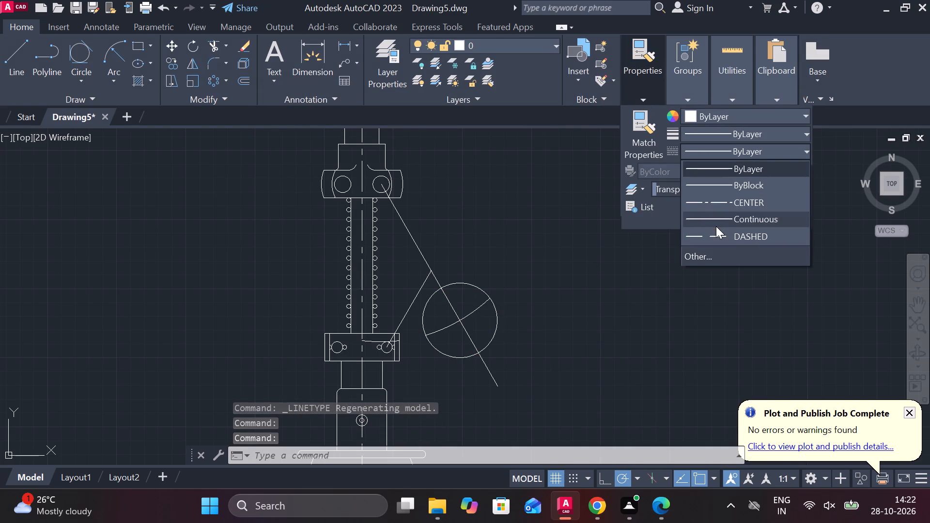
click(717, 236)
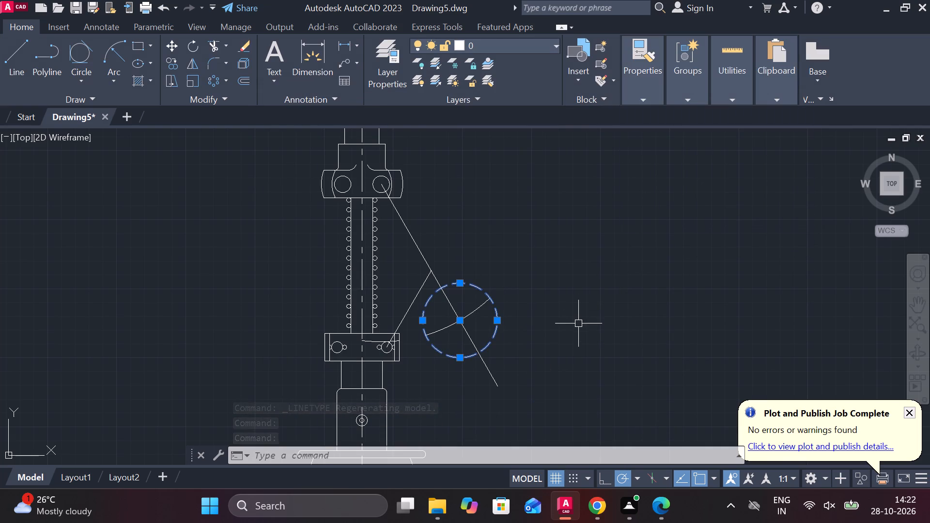
key(Escape)
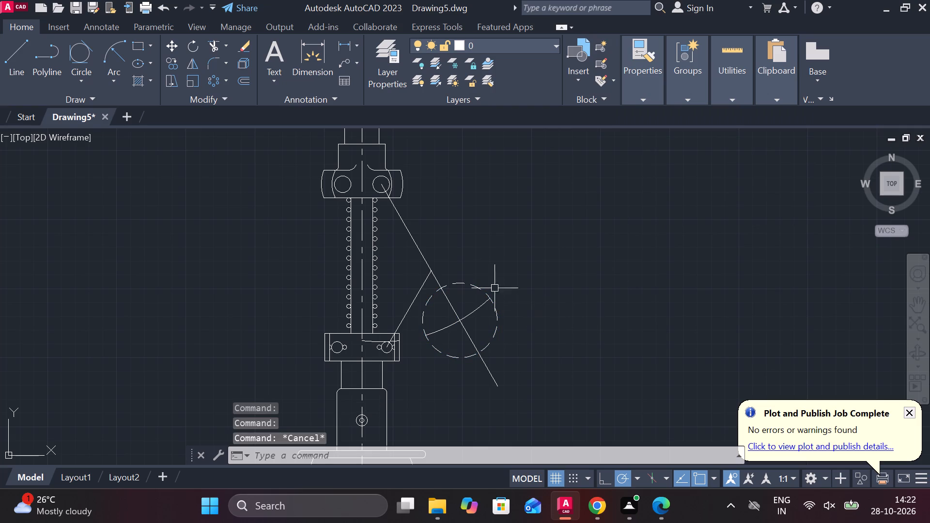
Change the long slanted line and the shorter slanted line from the lower block to the DASHED linetype.
click(402, 230)
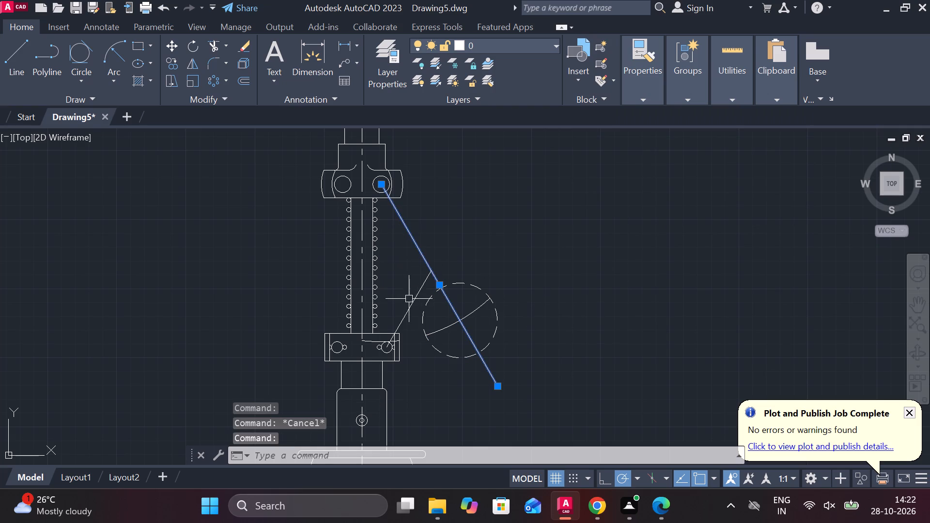
click(412, 308)
click(643, 105)
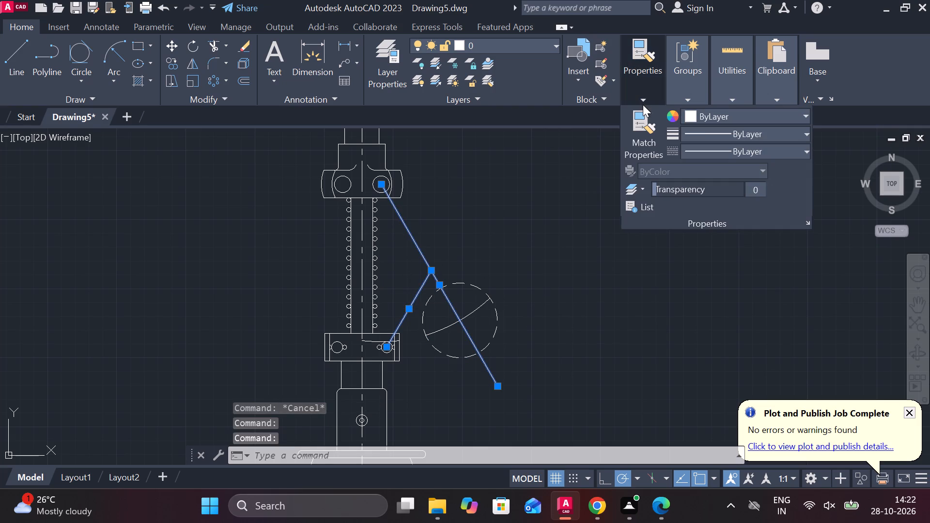
click(770, 150)
click(760, 234)
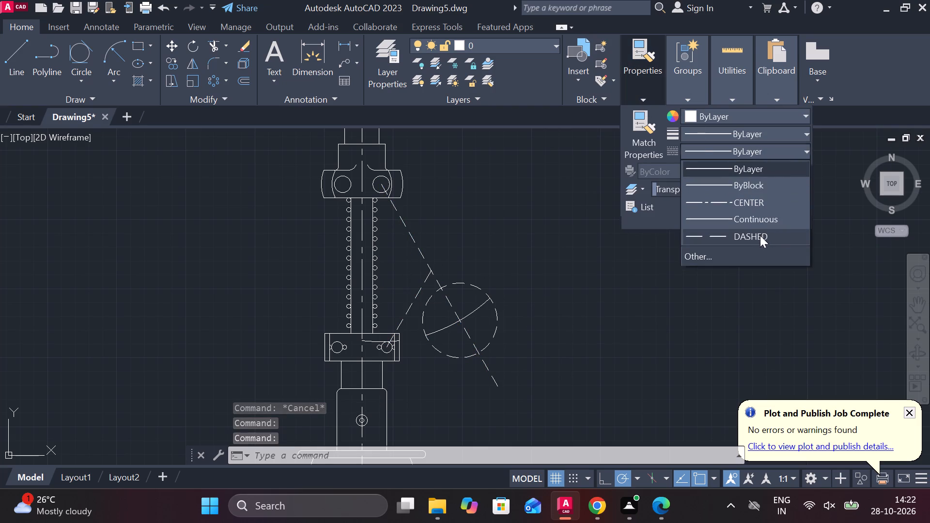
key(Escape)
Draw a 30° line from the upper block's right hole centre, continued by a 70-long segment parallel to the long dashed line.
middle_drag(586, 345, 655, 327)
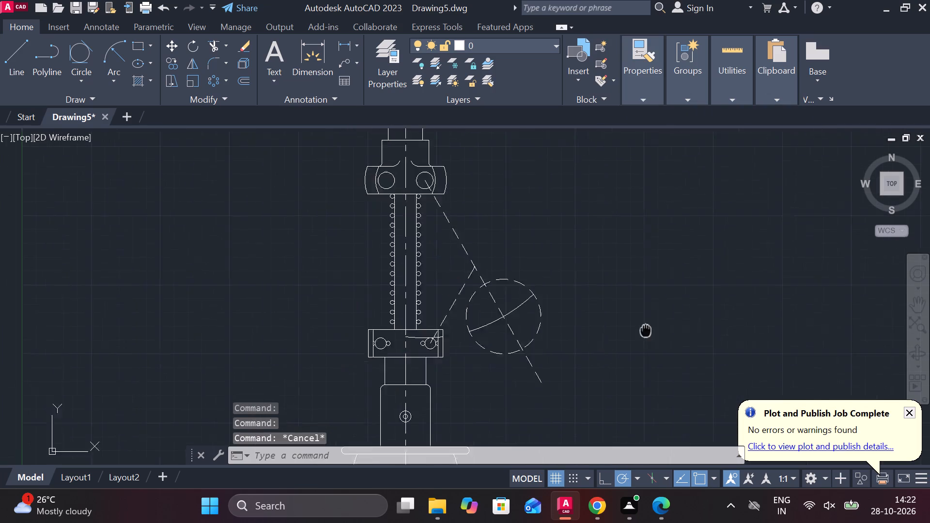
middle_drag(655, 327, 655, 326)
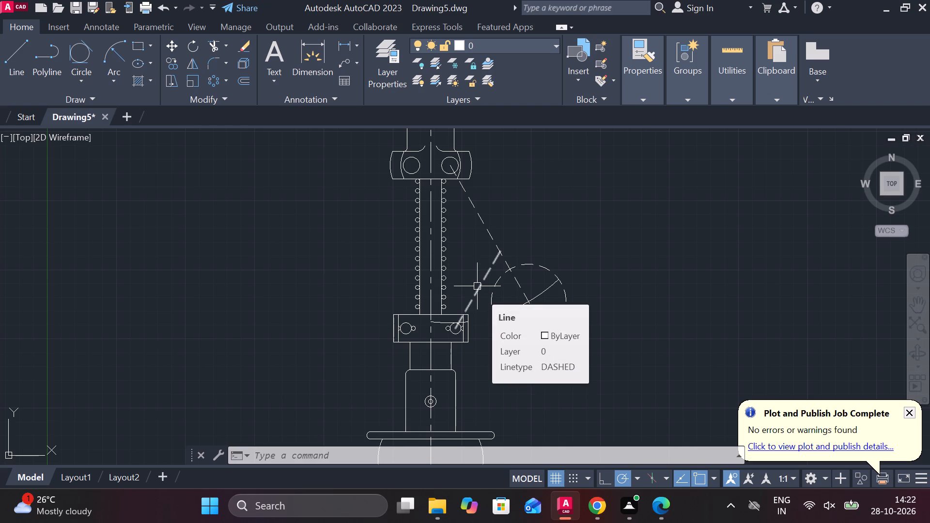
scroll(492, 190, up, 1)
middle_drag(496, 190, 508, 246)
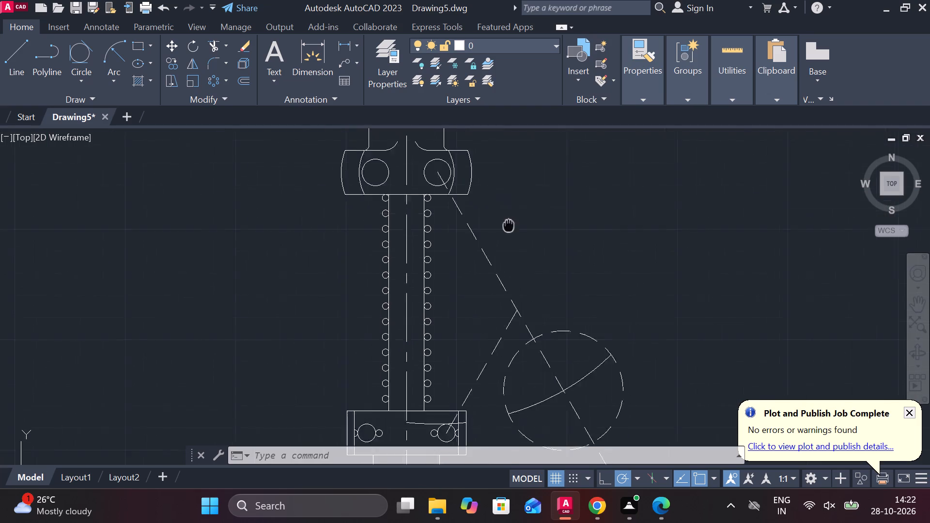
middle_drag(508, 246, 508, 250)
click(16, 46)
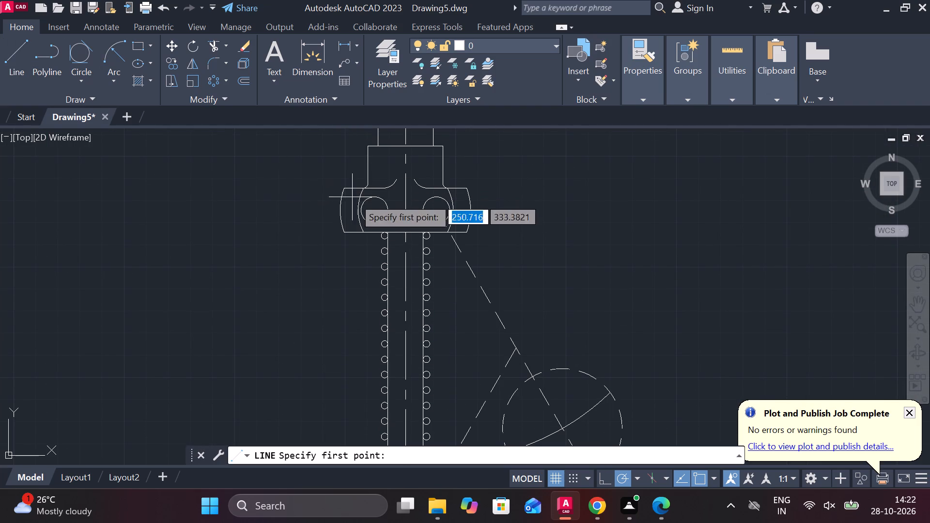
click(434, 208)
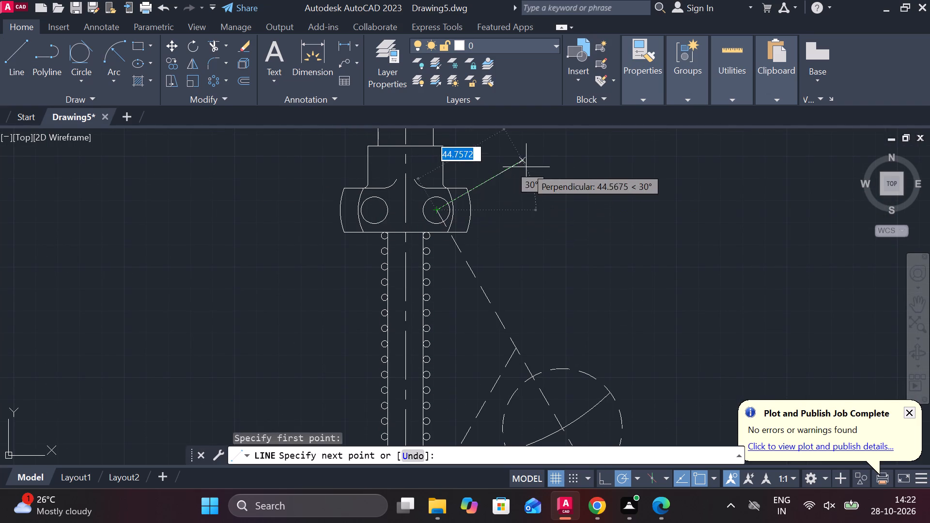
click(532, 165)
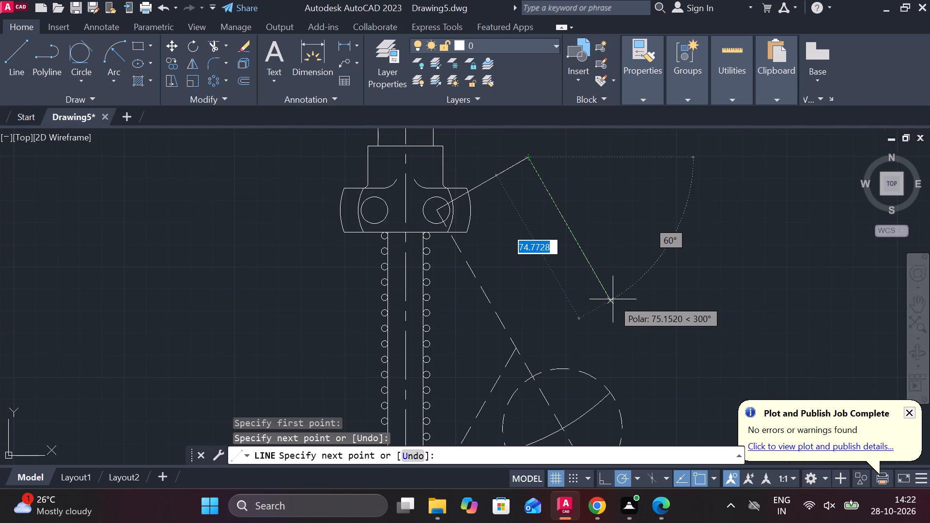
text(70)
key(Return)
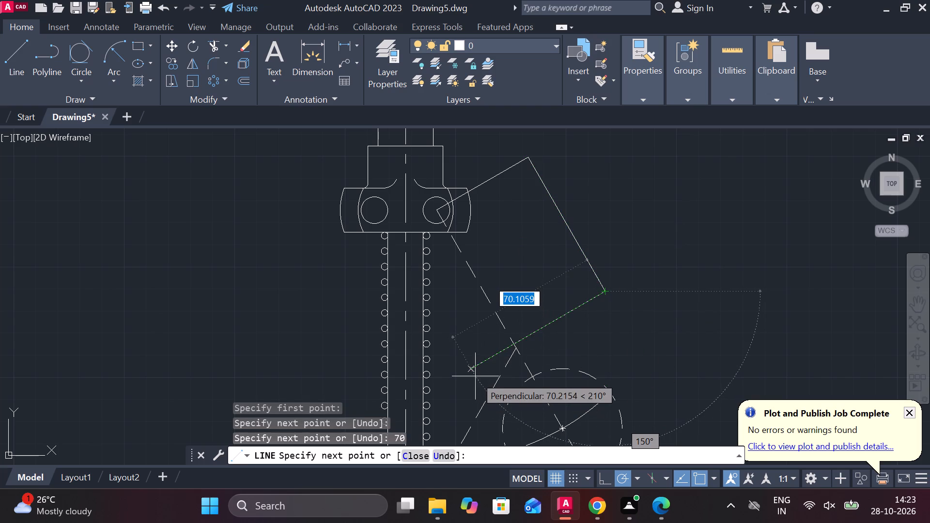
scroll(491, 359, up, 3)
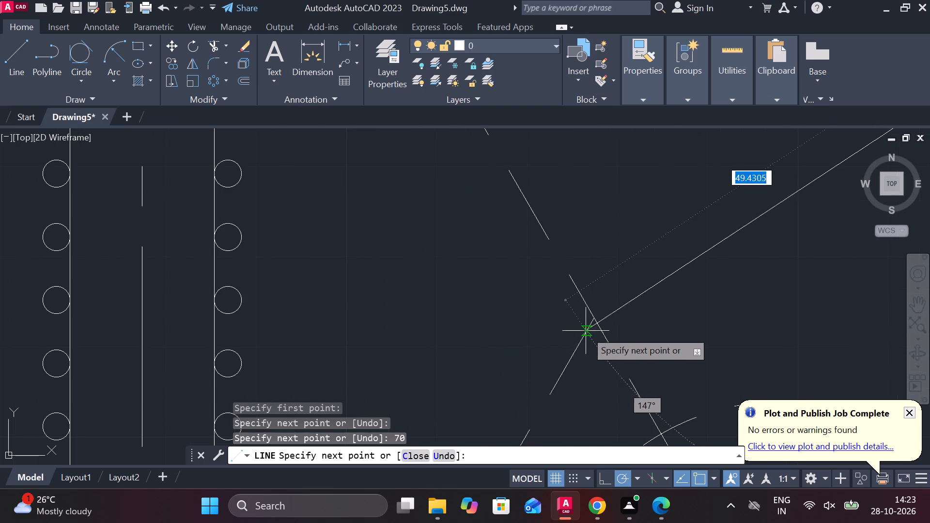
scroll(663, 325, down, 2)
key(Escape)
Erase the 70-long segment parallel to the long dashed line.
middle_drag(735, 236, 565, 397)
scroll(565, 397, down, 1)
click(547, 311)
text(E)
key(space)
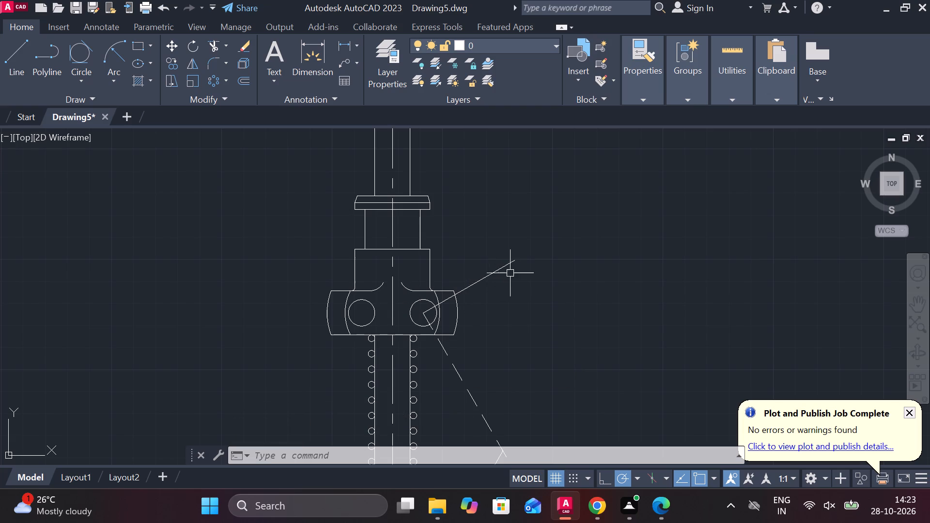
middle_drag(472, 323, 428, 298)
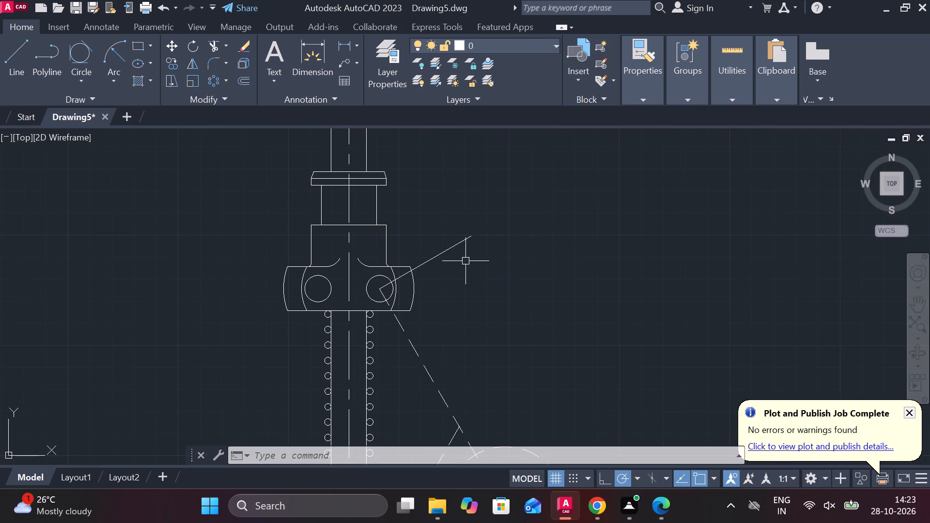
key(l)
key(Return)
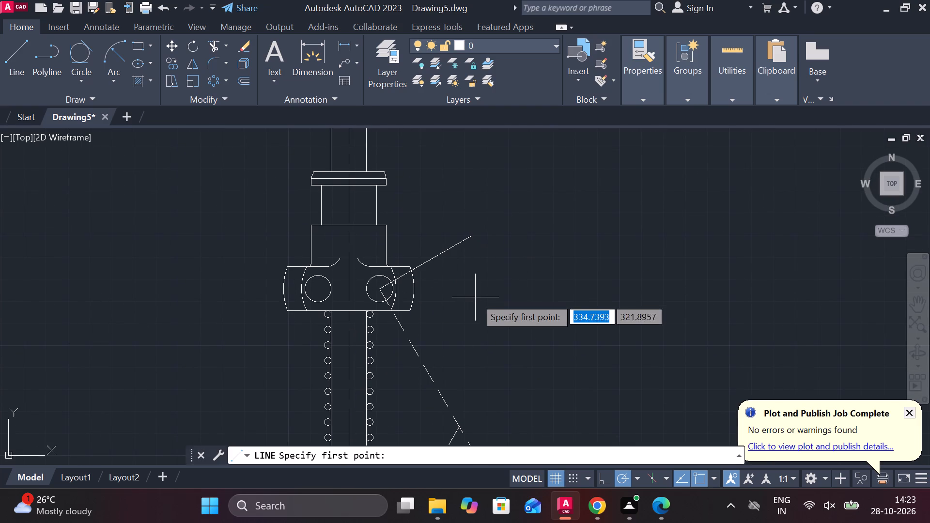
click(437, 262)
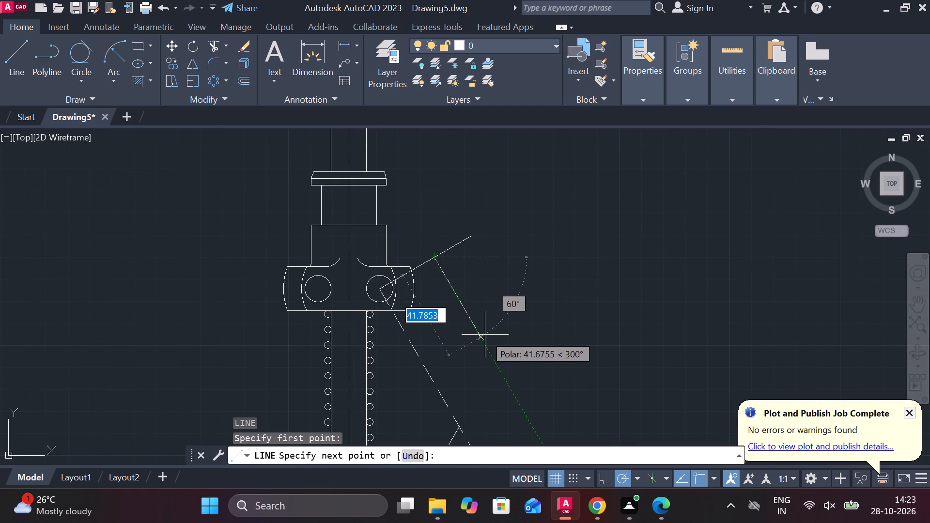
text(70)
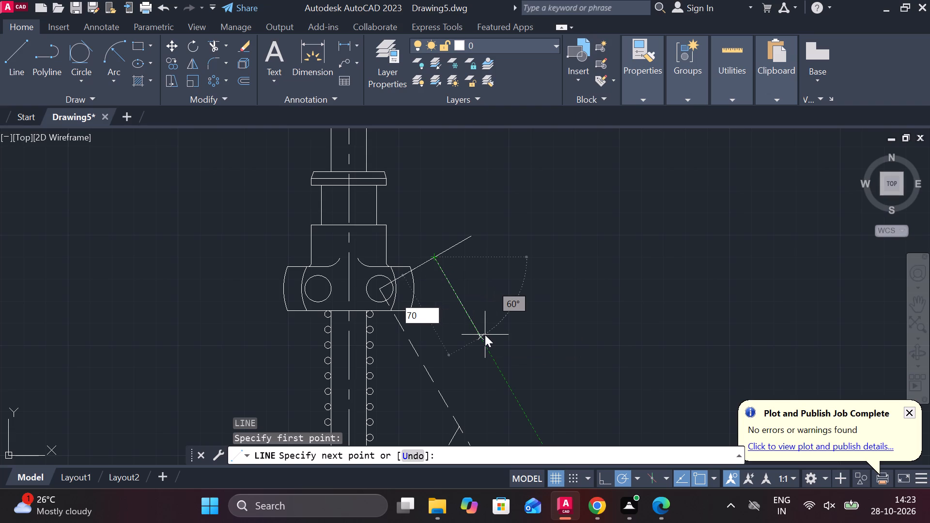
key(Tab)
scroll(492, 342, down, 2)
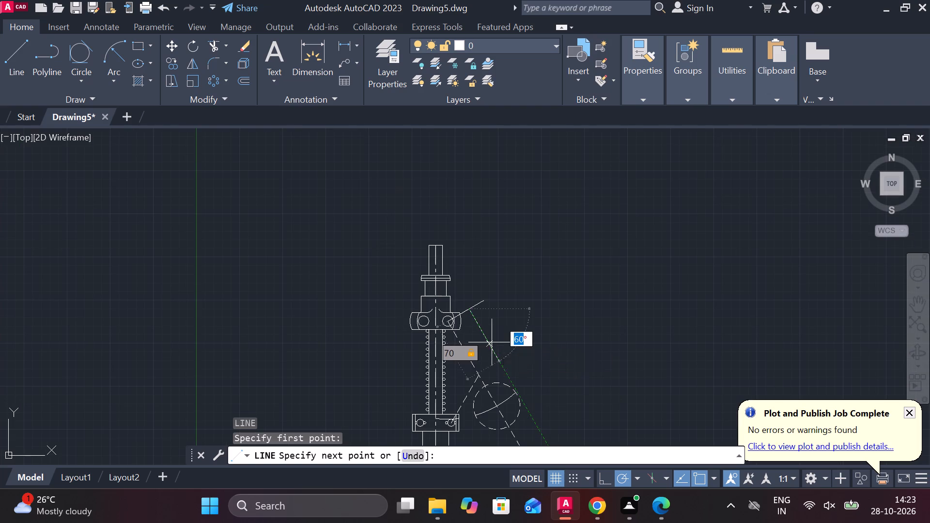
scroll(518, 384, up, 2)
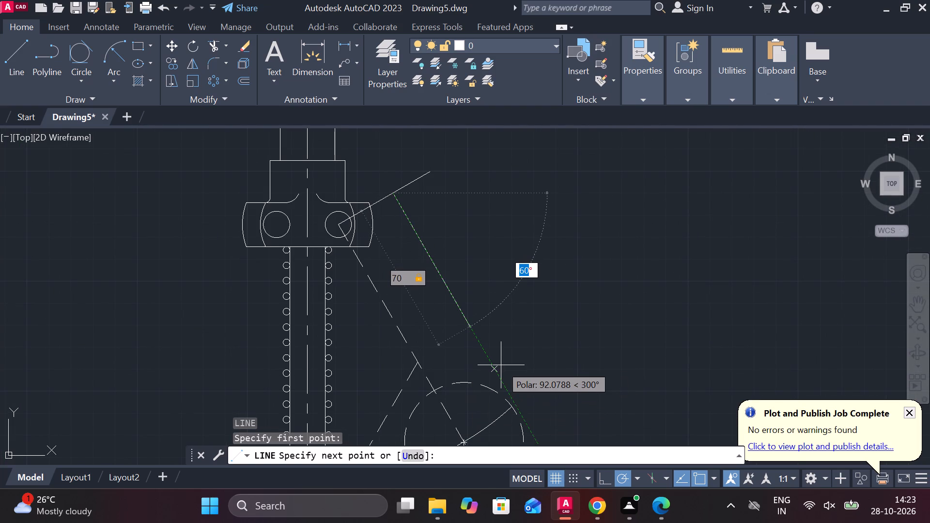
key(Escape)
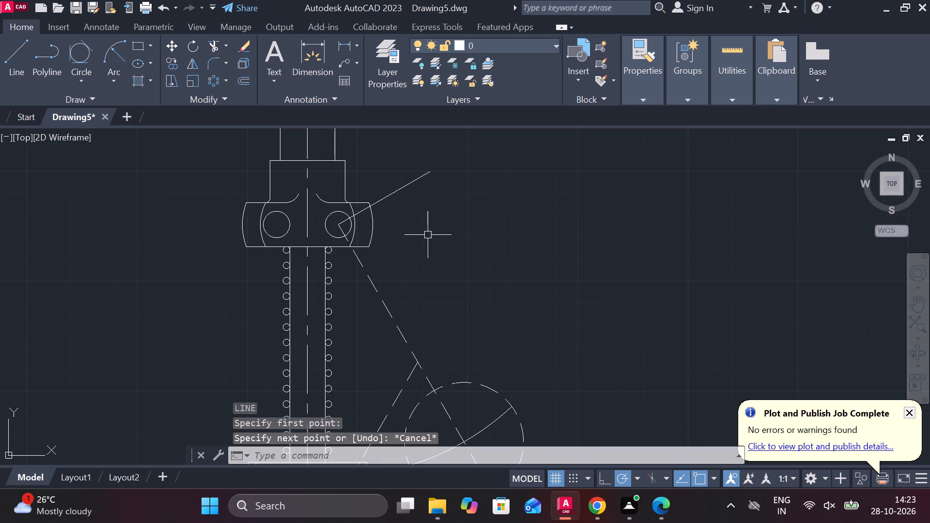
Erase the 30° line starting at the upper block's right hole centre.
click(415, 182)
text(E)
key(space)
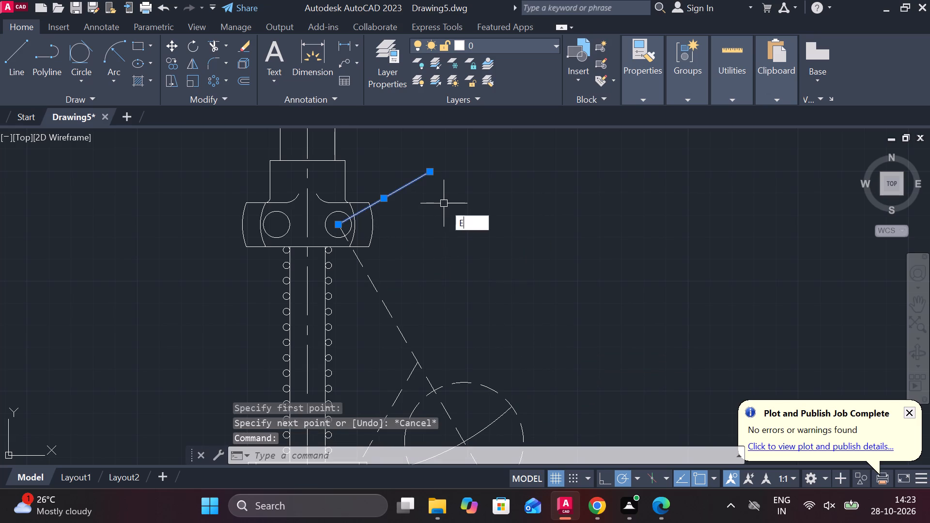
Measure with an aligned dimension from the upper block's right hole centre to the junction of the two dashed slanted lines.
click(358, 42)
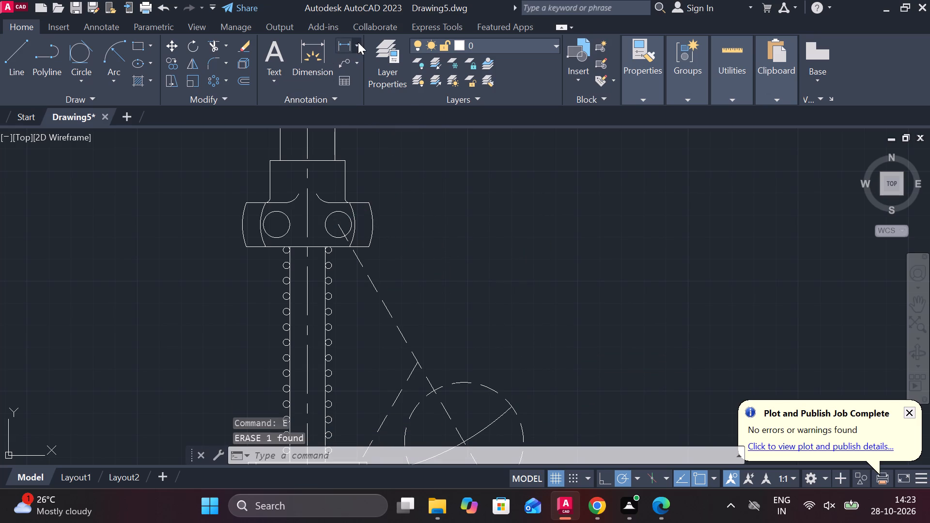
click(372, 101)
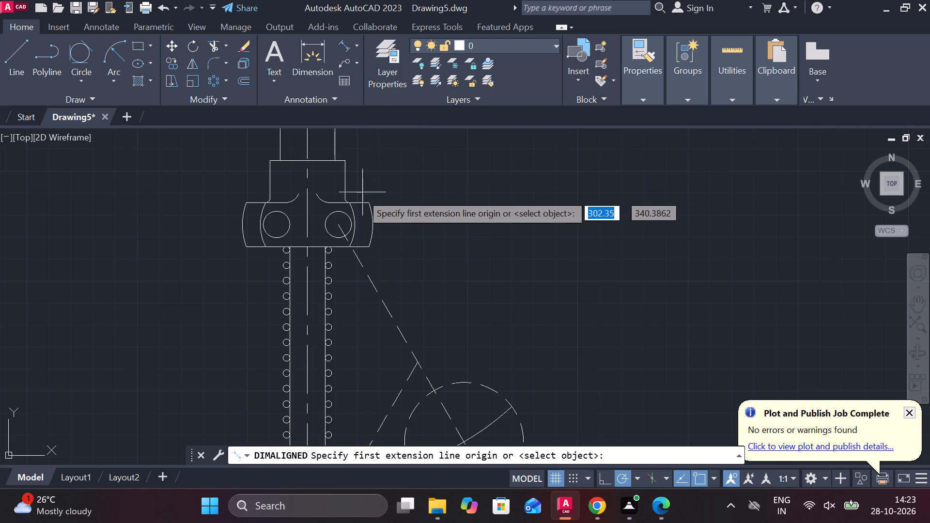
click(335, 224)
click(422, 365)
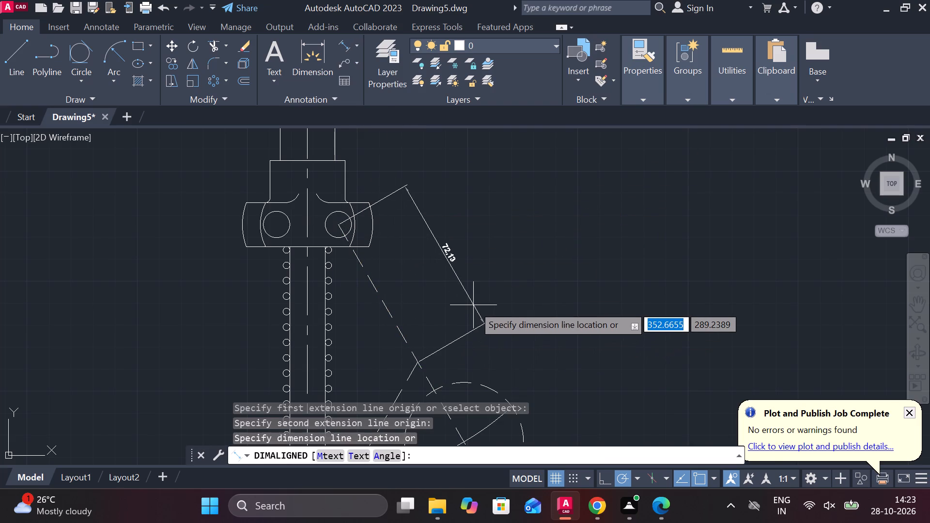
key(Escape)
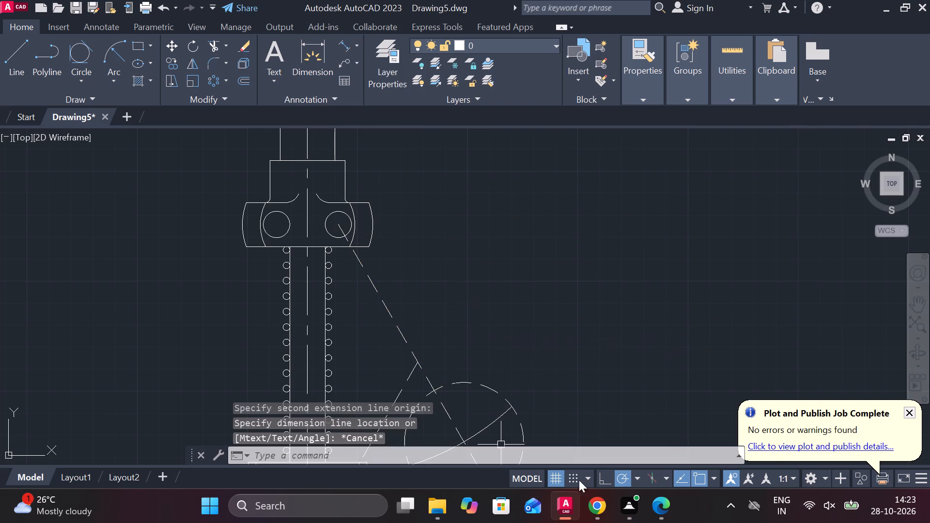
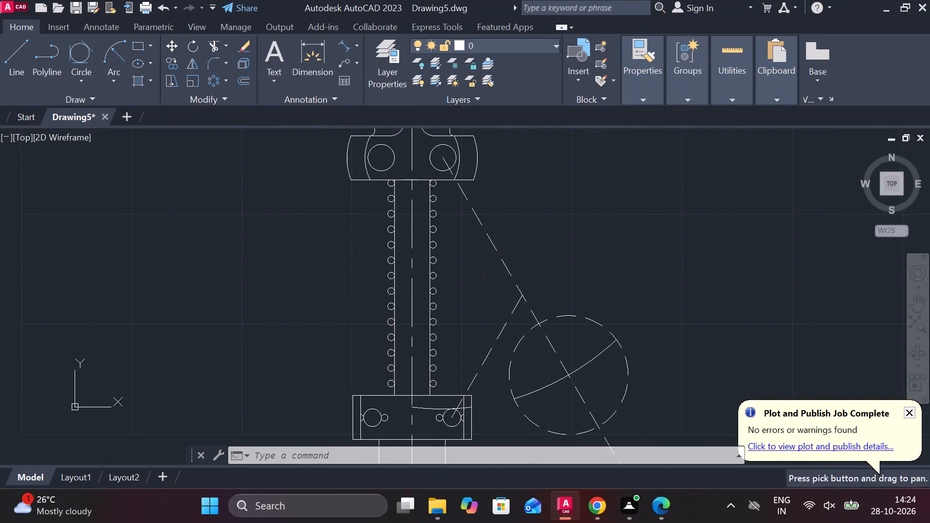
Mirror the dashed arm lines, dashed ball circle and its arc about the spindle's vertical centreline, keeping the source objects.
scroll(563, 253, down, 1)
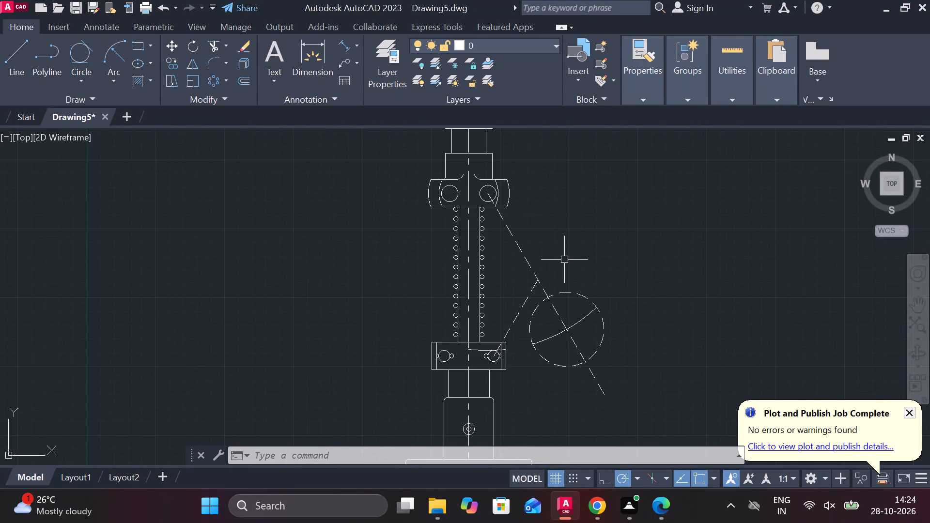
middle_drag(496, 335, 497, 323)
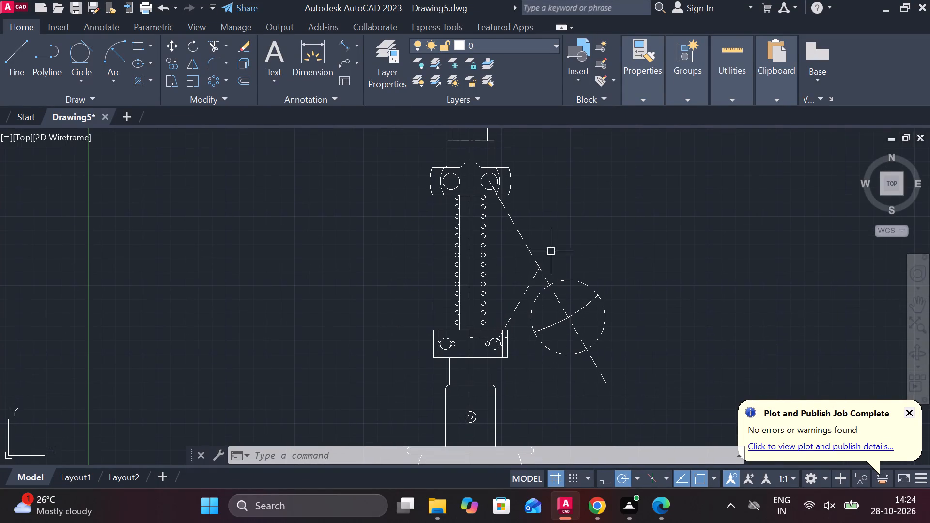
click(511, 226)
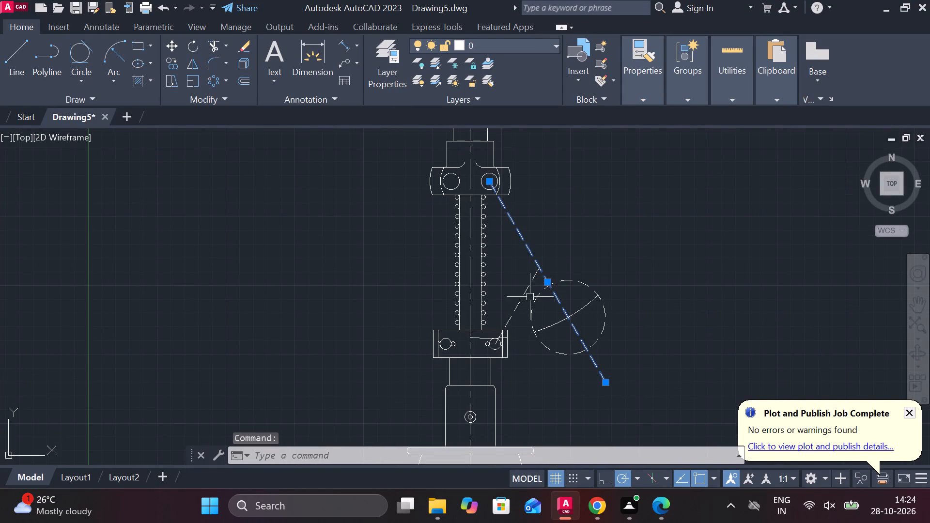
click(524, 293)
click(534, 313)
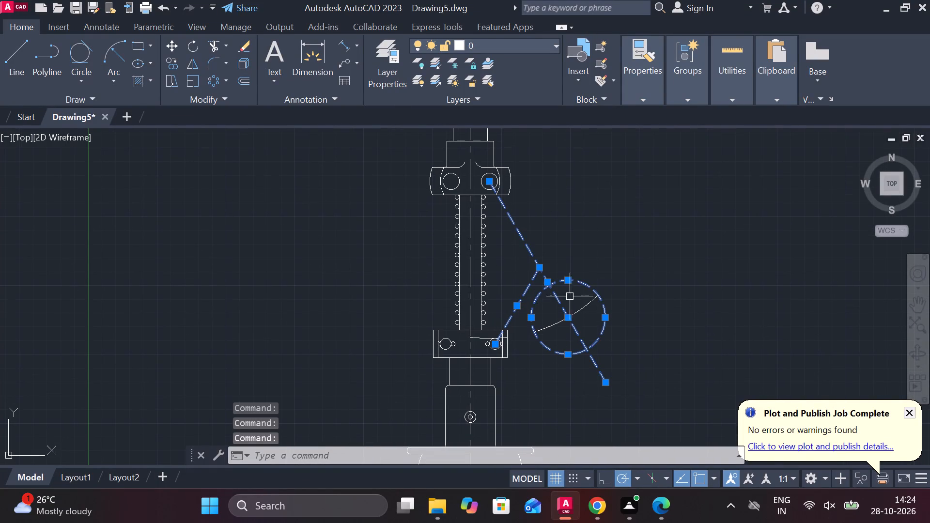
click(590, 302)
text(MI)
key(Return)
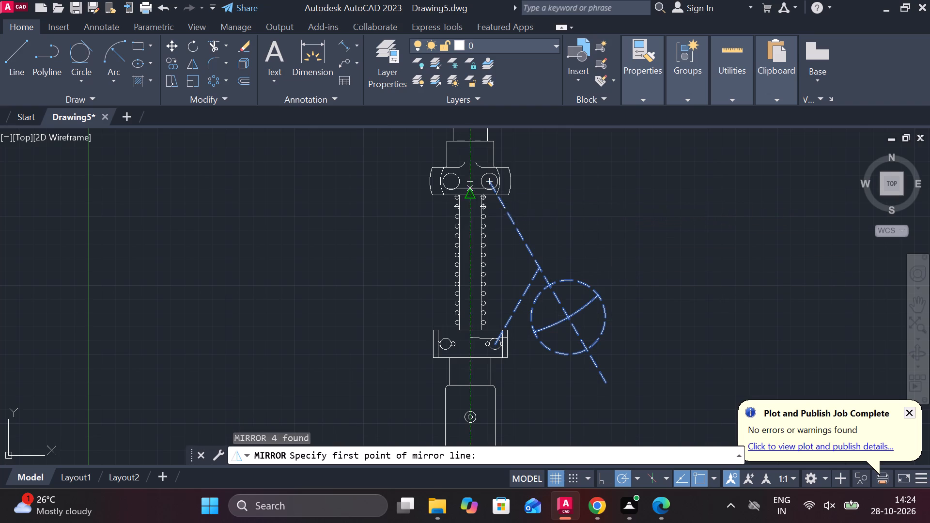
scroll(479, 176, up, 2)
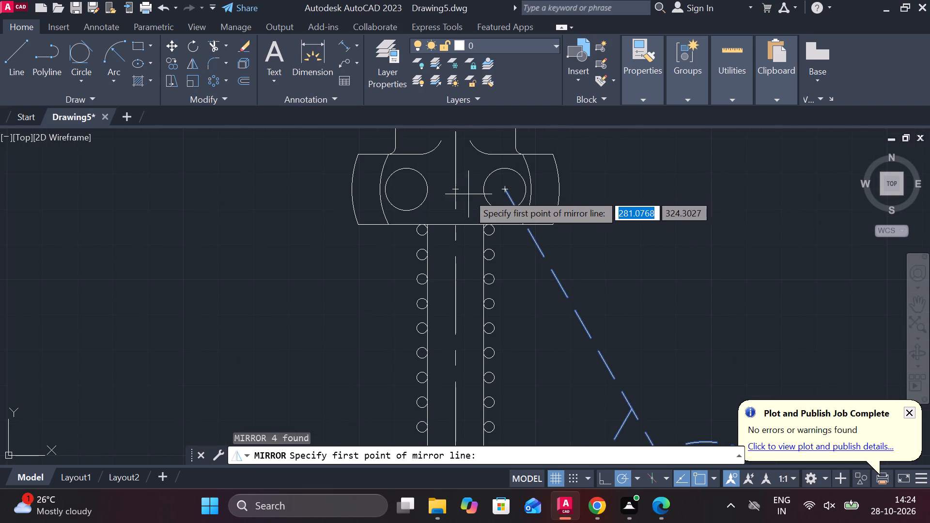
click(454, 191)
middle_drag(451, 334, 460, 220)
scroll(475, 350, down, 1)
middle_drag(475, 358, 471, 243)
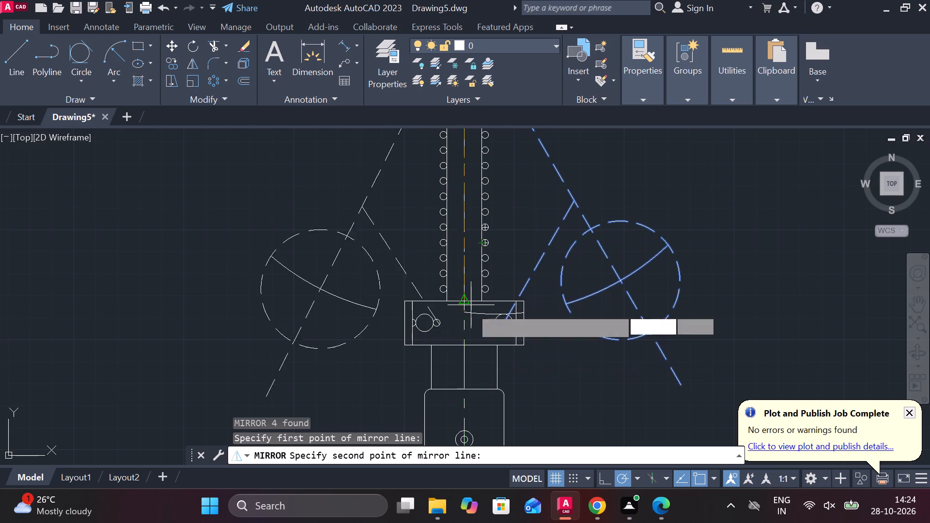
click(462, 341)
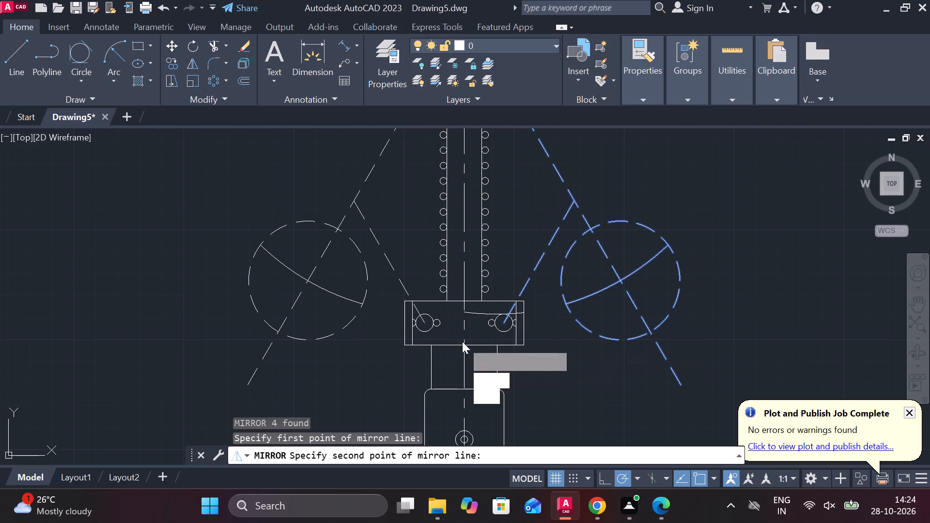
drag(490, 400, 462, 341)
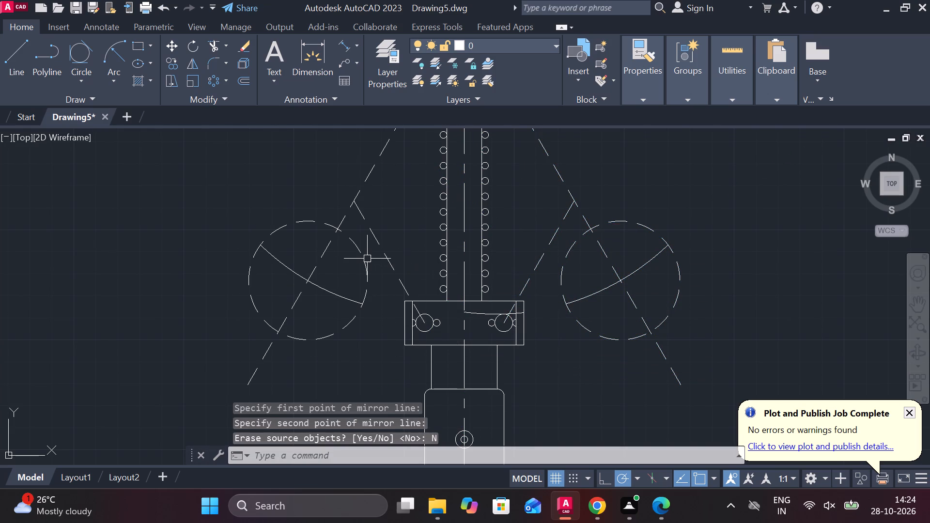
Change the linetype of the mirrored ball circle left of the spindle to ByLayer.
click(366, 258)
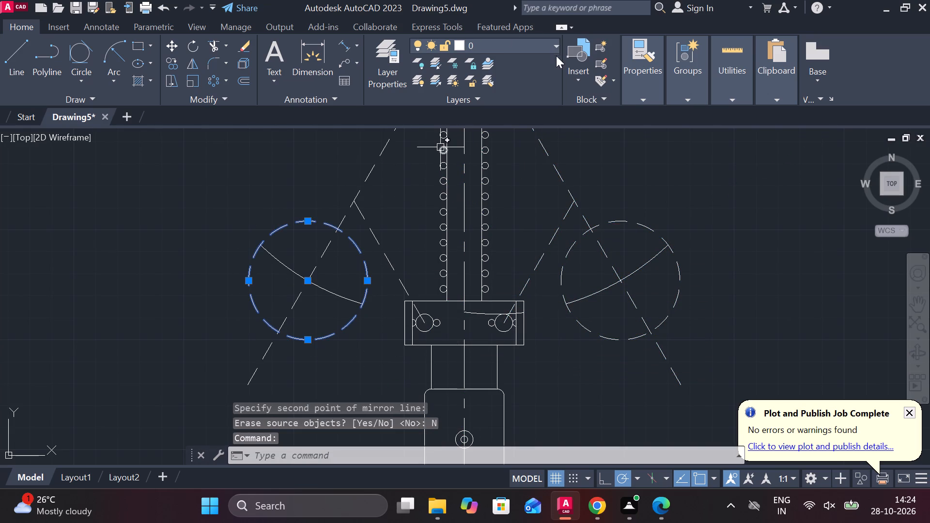
click(636, 98)
click(707, 150)
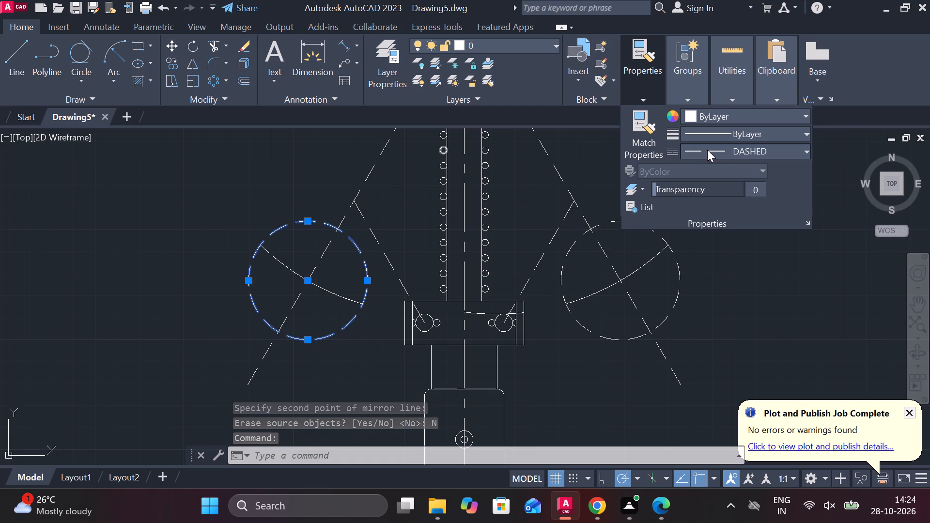
click(717, 164)
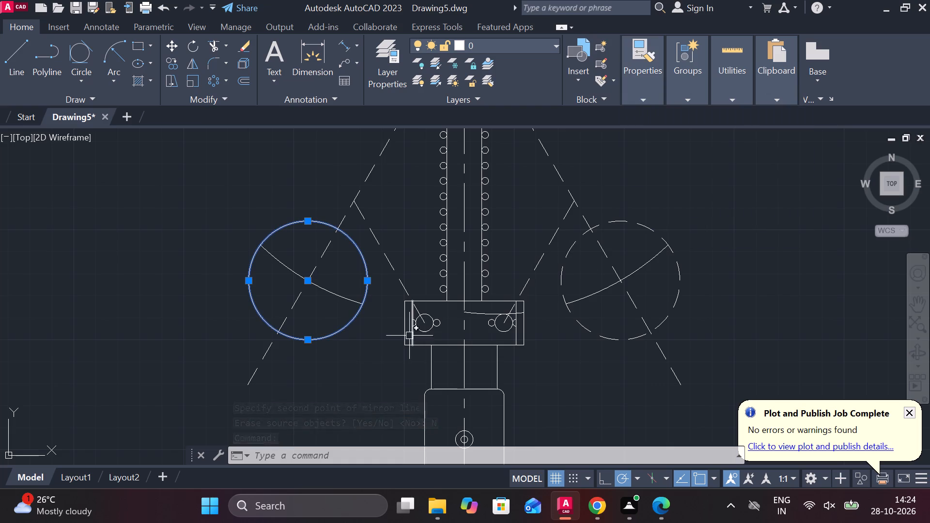
key(Escape)
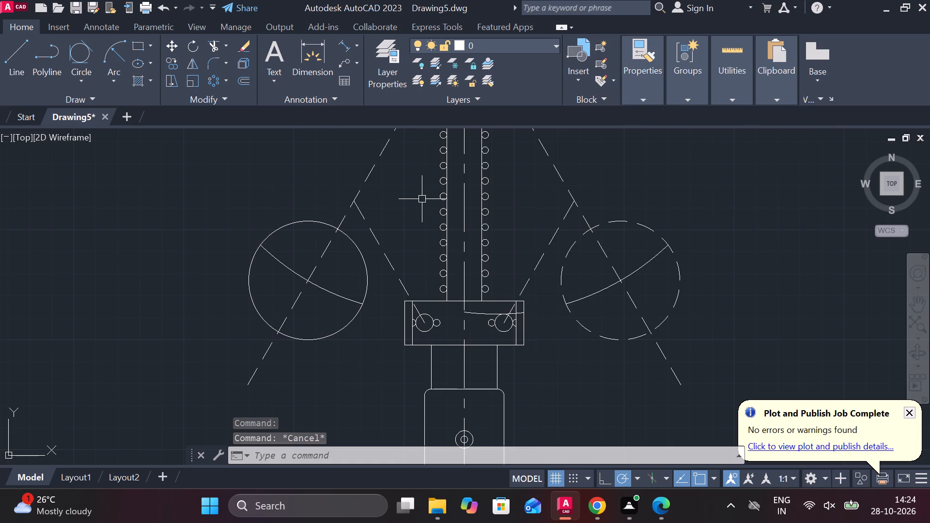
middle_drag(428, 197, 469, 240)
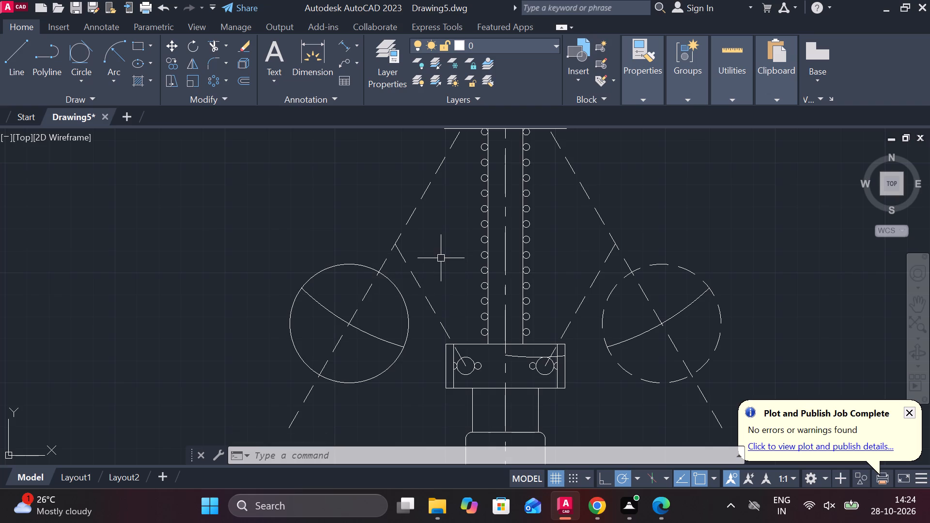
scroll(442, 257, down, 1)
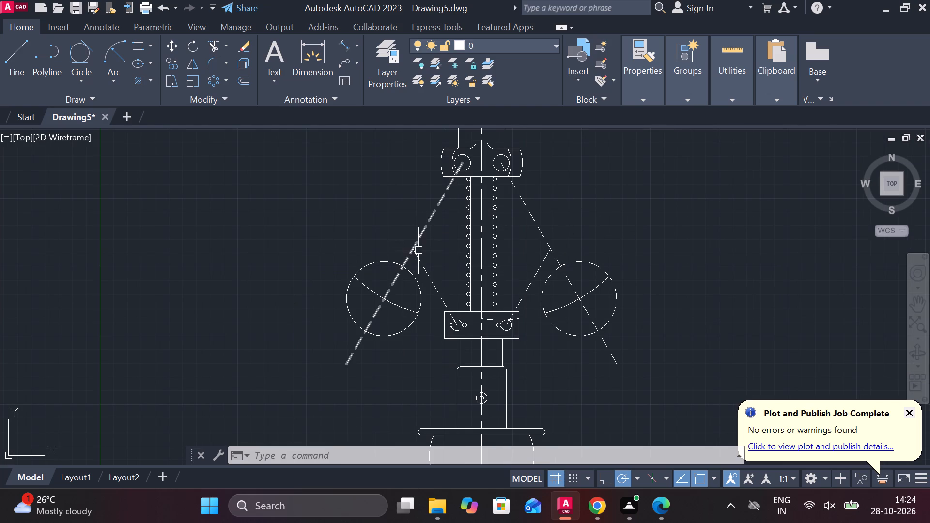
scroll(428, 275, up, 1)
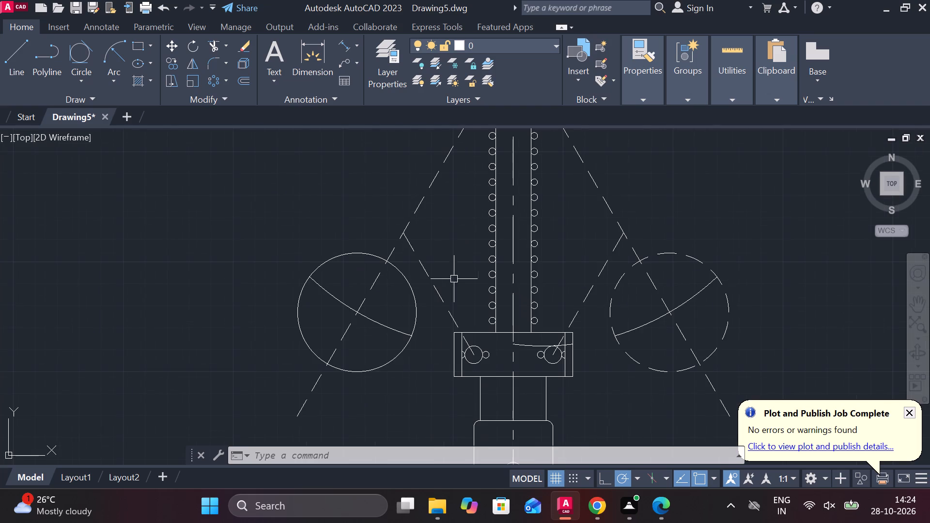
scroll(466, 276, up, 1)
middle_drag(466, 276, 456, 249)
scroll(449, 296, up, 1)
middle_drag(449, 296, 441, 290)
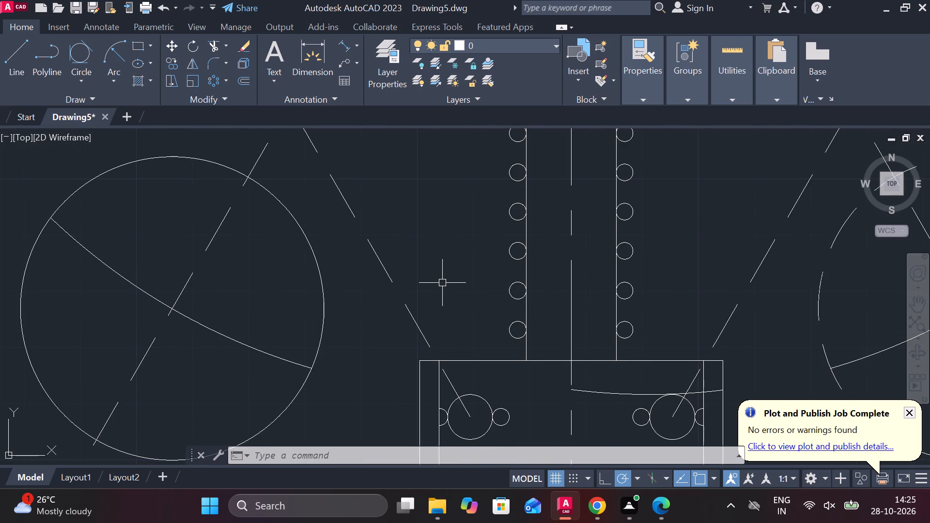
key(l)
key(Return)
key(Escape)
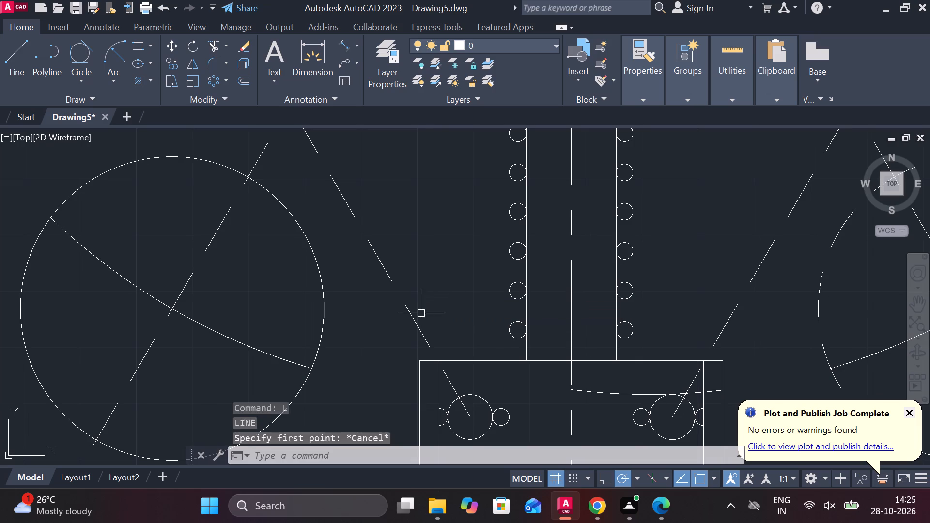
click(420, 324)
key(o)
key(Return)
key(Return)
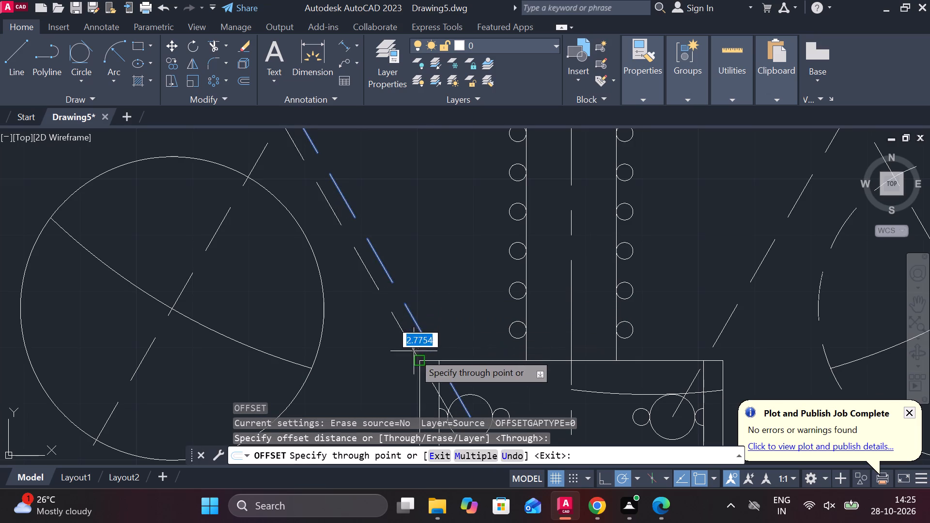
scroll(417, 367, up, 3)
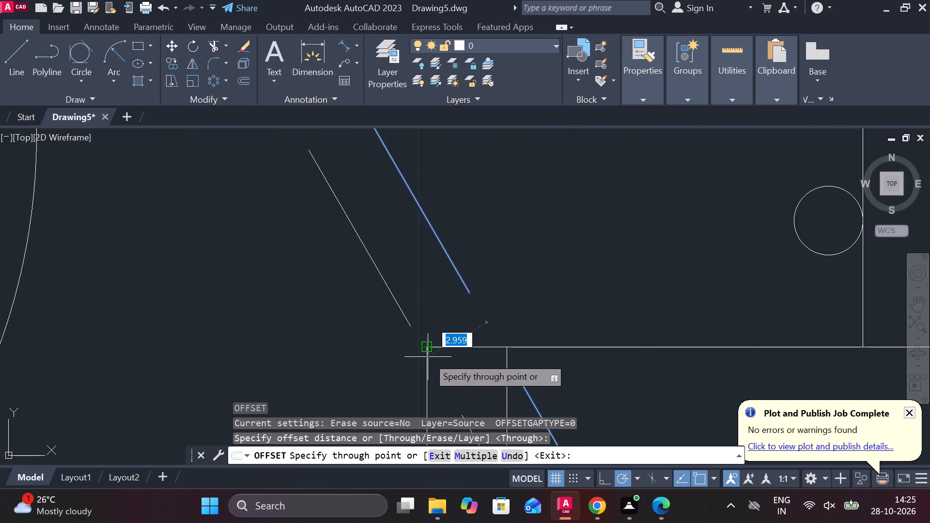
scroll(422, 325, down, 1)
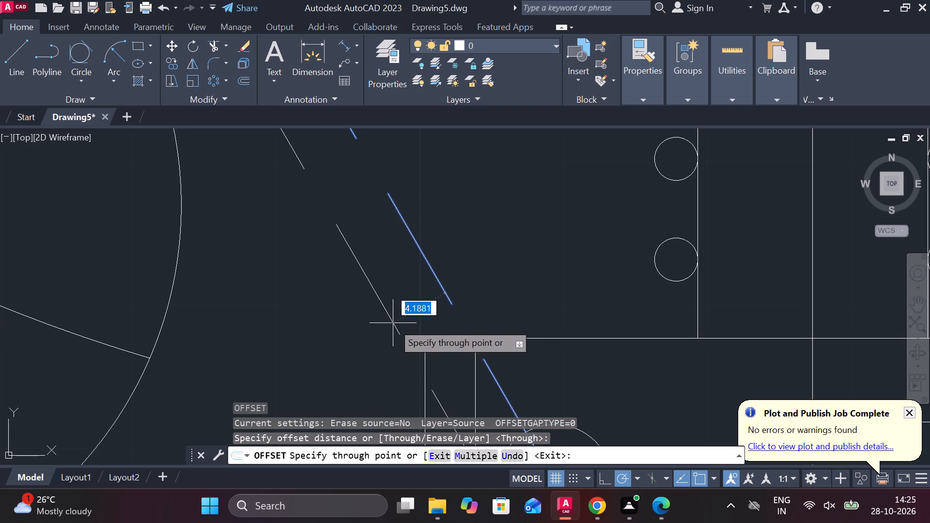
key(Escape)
Erase the stray curve crossing the right half of the collar block below the spring.
scroll(449, 299, down, 2)
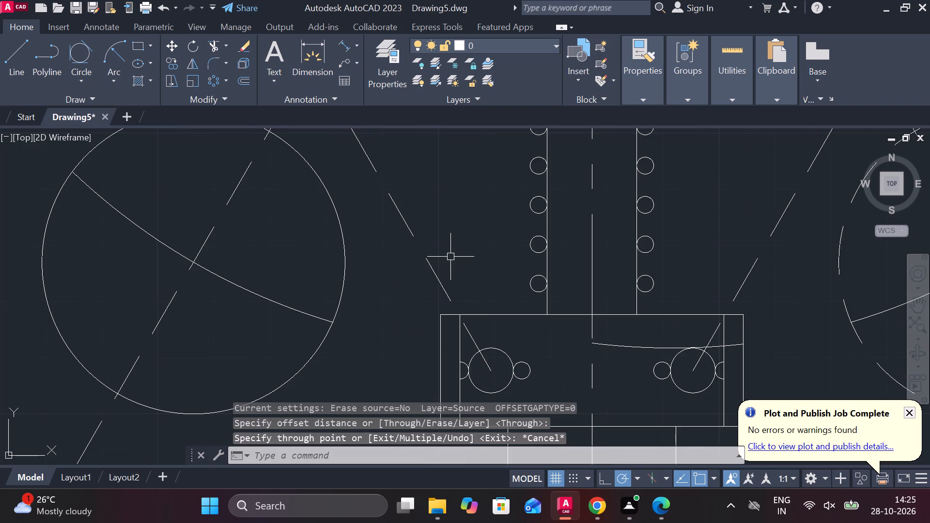
scroll(450, 256, down, 1)
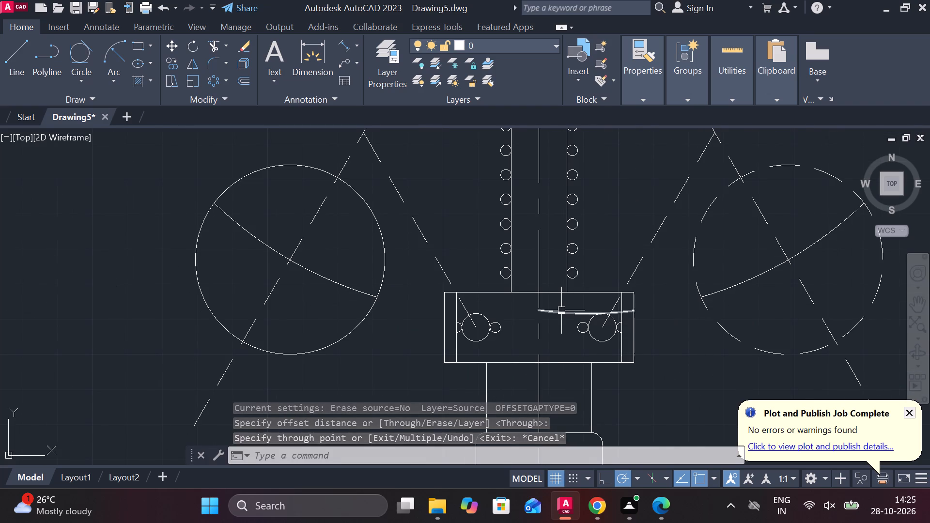
click(561, 310)
text(E)
key(space)
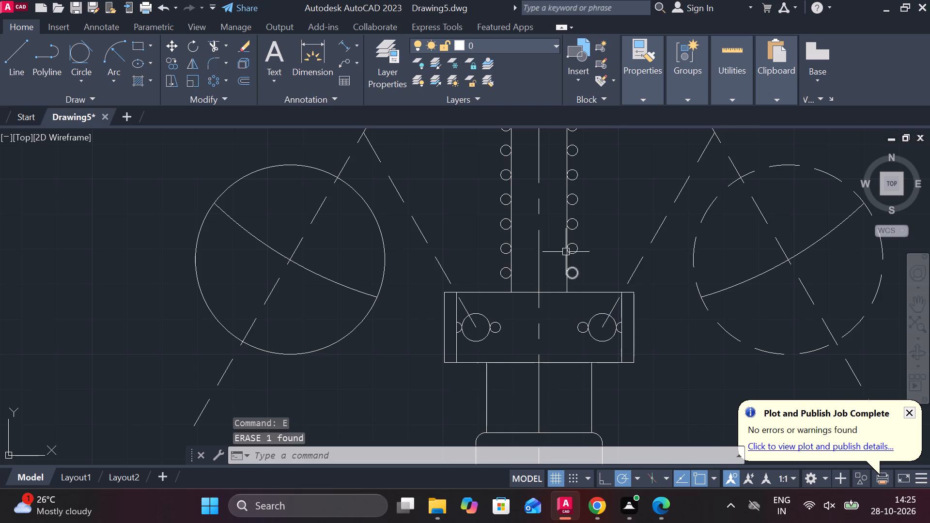
Change the linetype of the long dashed arm line left of the spindle, from upper pivot through the ball, to ByLayer.
scroll(489, 193, down, 1)
middle_drag(500, 191, 505, 276)
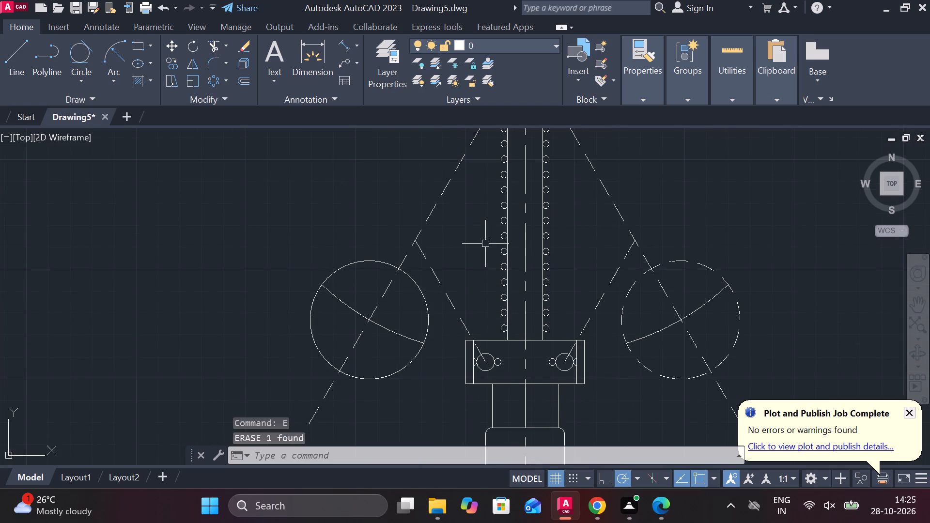
middle_drag(484, 243, 481, 311)
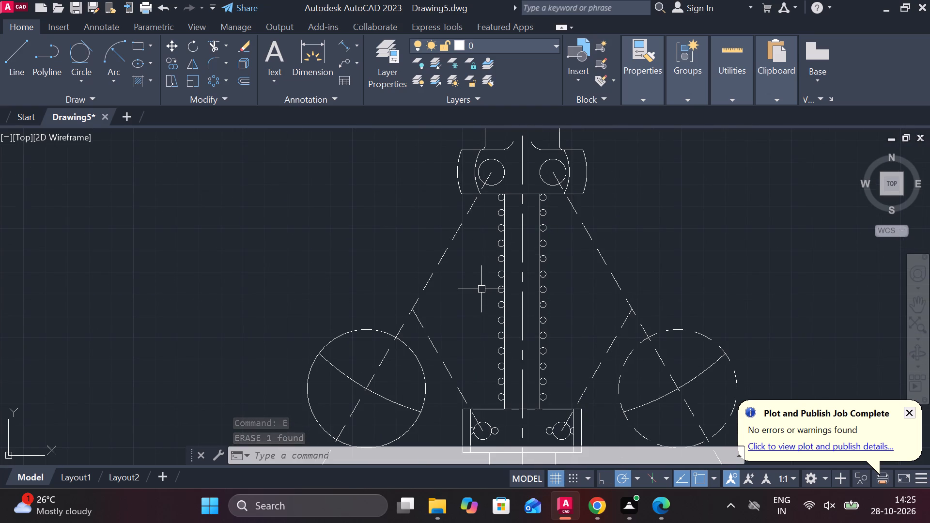
click(468, 208)
click(639, 97)
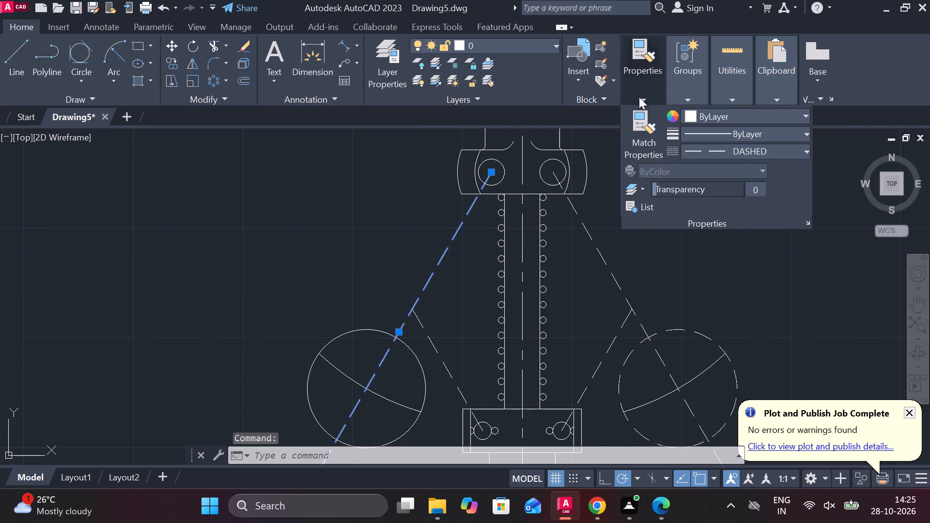
click(734, 145)
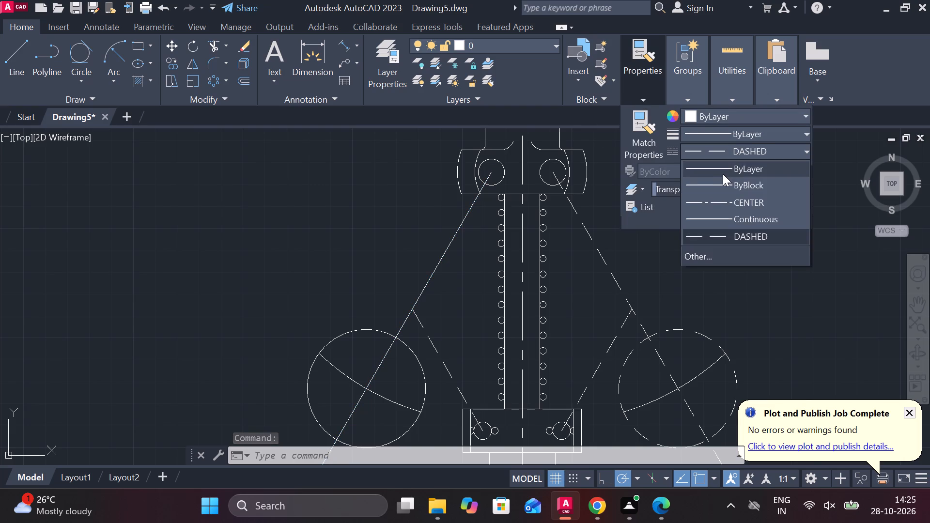
click(723, 174)
key(Escape)
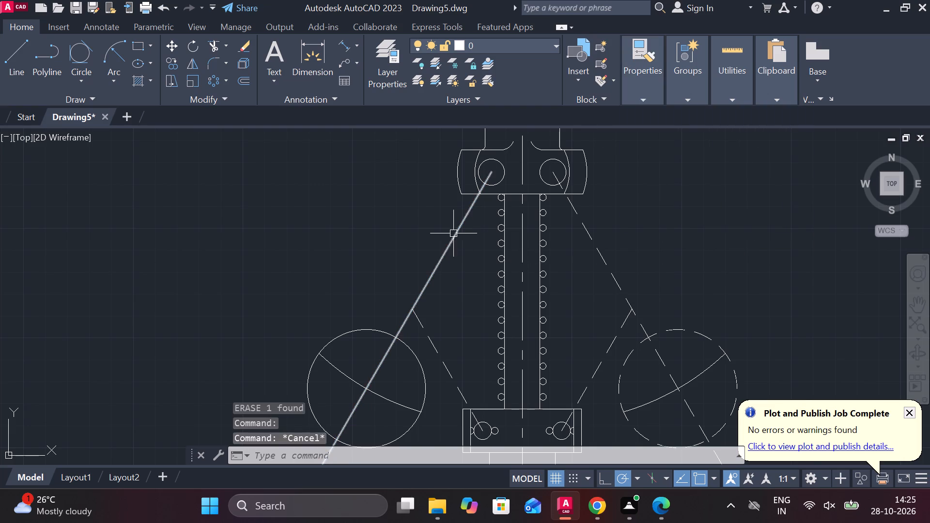
click(453, 233)
key(Escape)
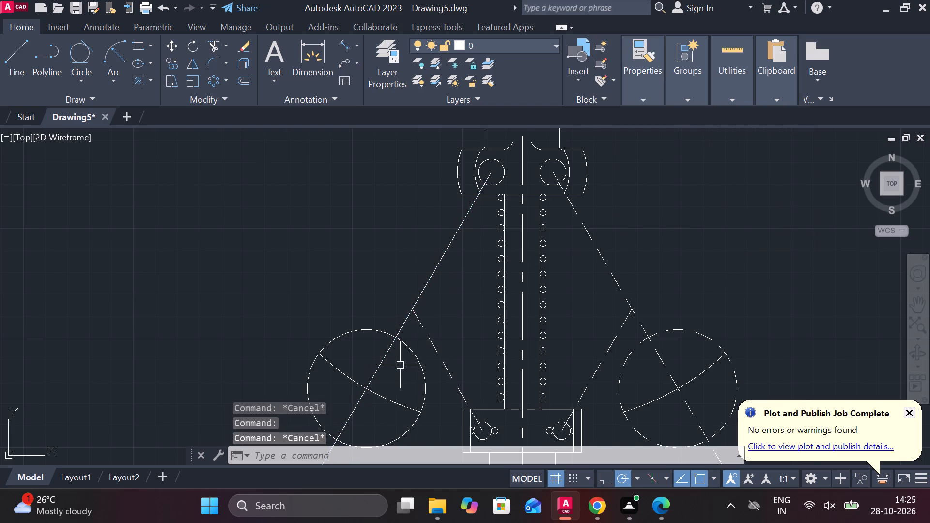
Trim away both segments of the solid arm line that lie inside the left ball circle.
text(TR)
key(space)
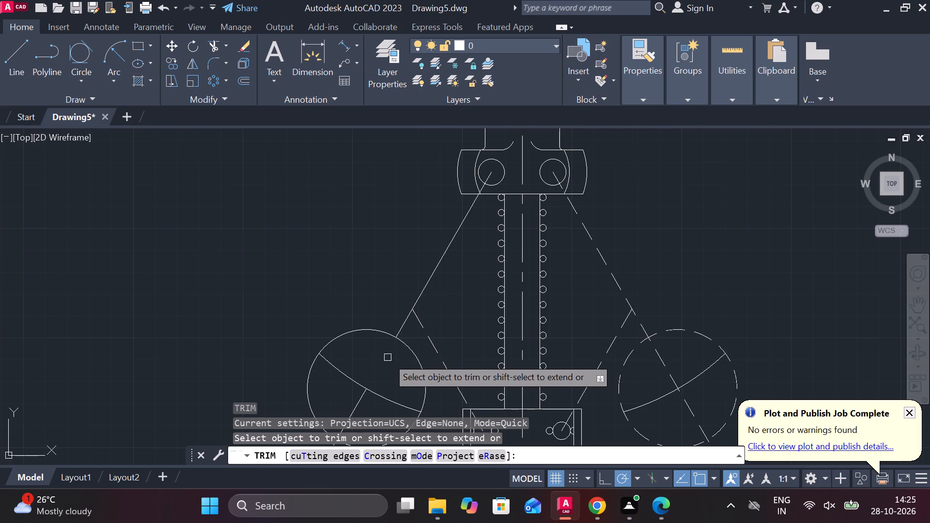
middle_drag(387, 357, 382, 326)
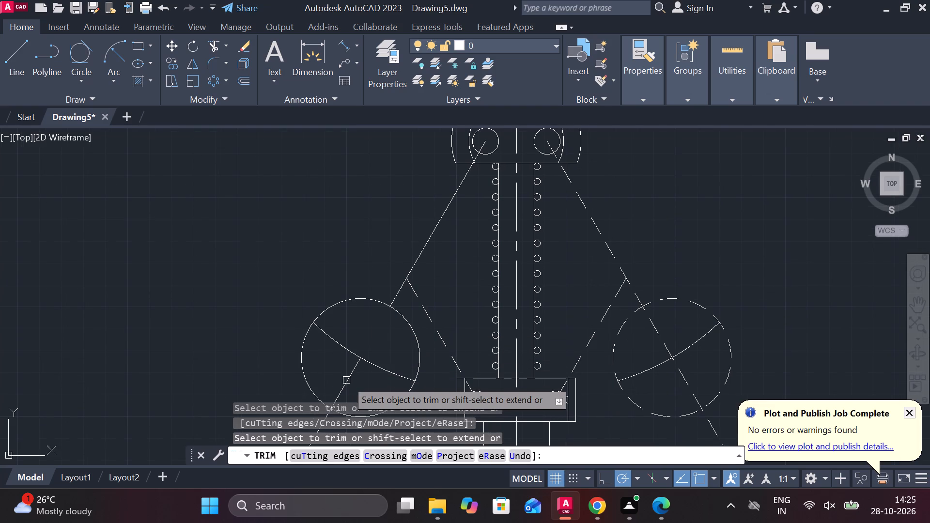
click(349, 380)
key(Escape)
Offset the left arm's solid centre line 5.5 outward, and offset that copy 11 inward to form both arm edges.
click(435, 236)
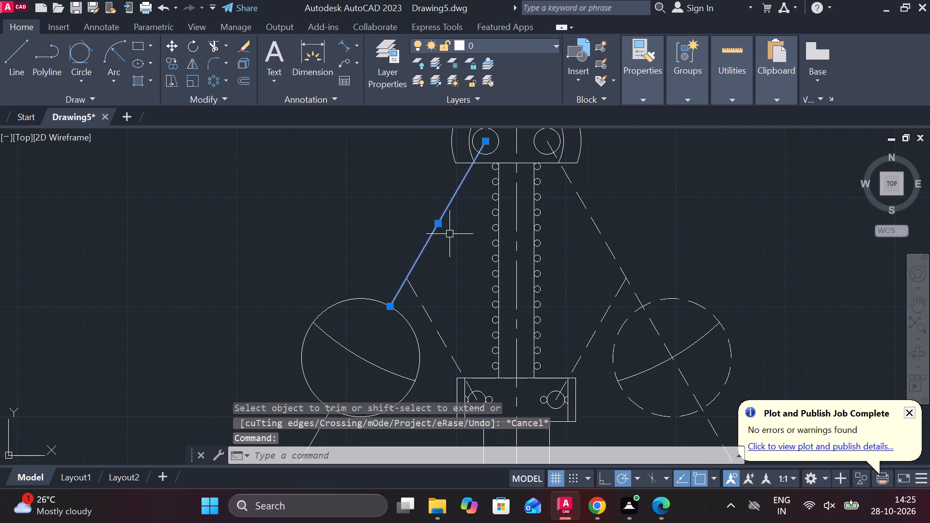
key(o)
key(Return)
key(Return)
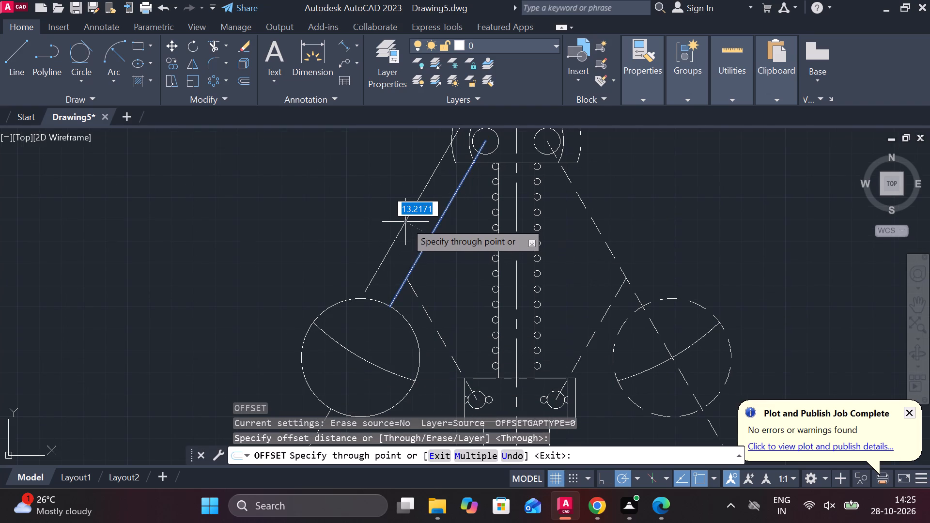
text(5.5)
key(space)
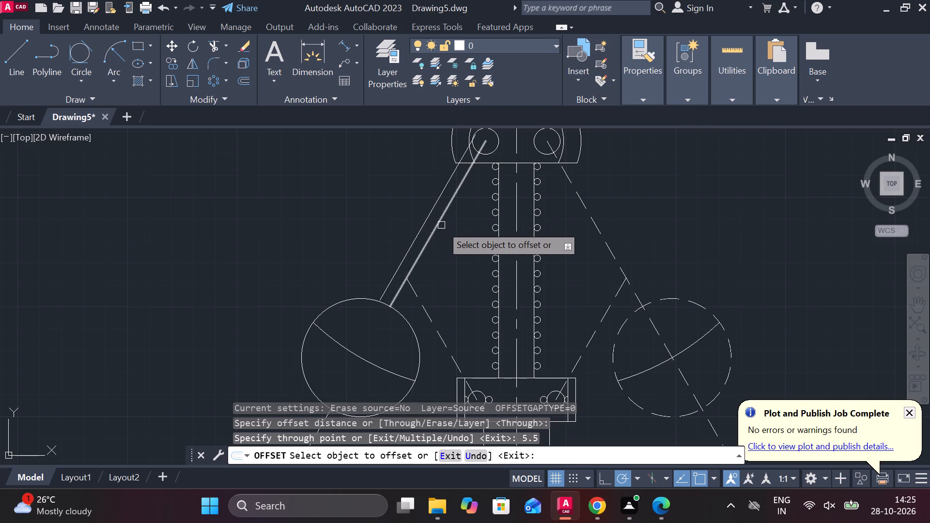
click(429, 219)
text(11)
key(space)
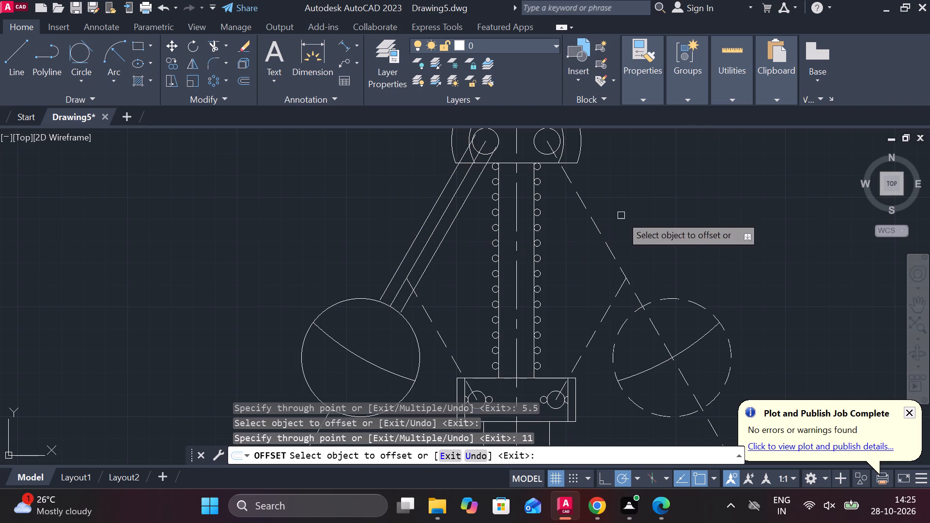
key(Escape)
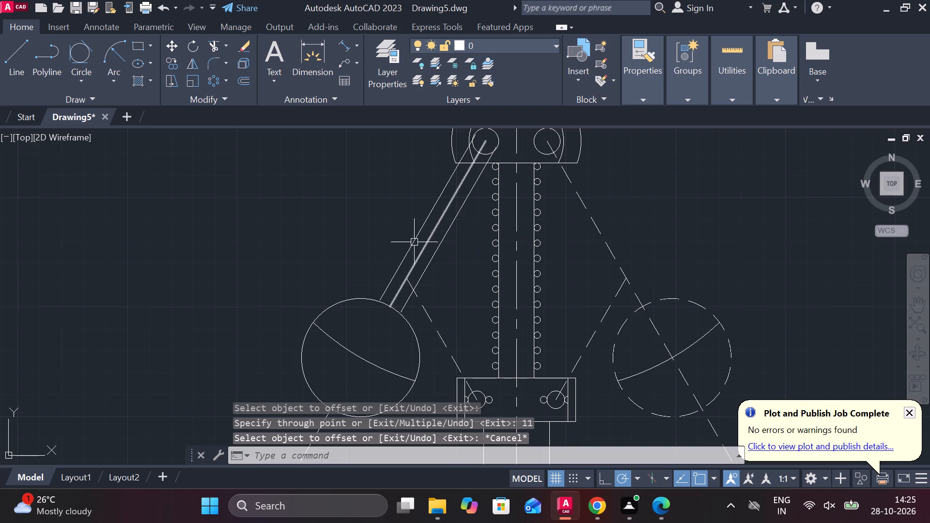
Extend the lower ends of both offset arm edges to the left ball circle.
text(EX)
key(space)
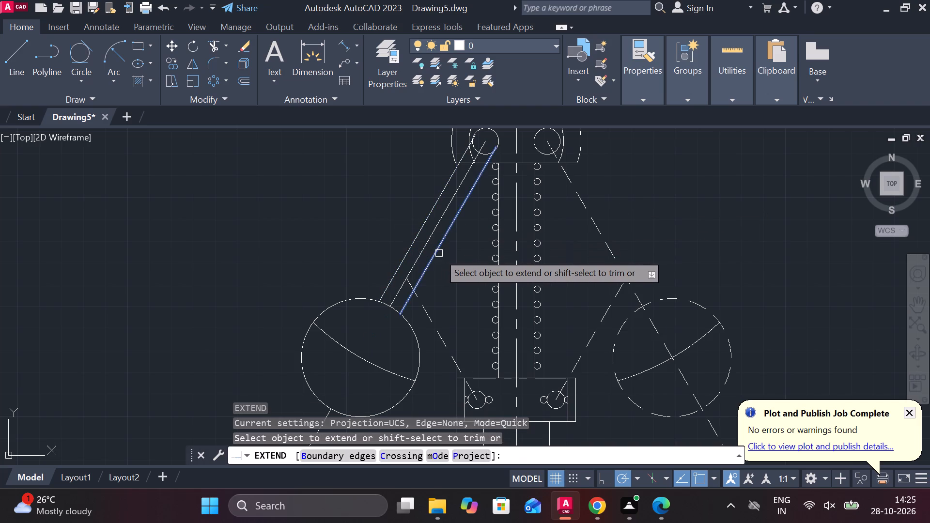
click(439, 253)
click(419, 238)
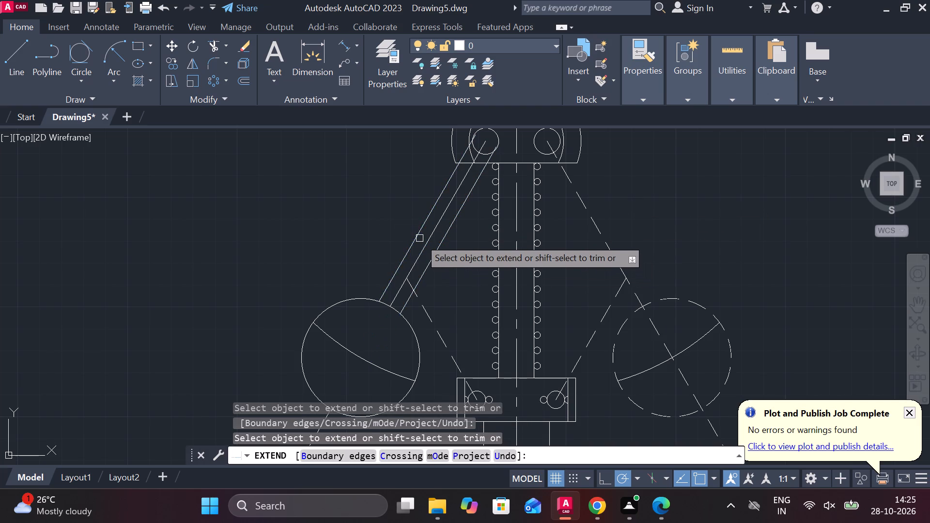
middle_drag(396, 177, 391, 215)
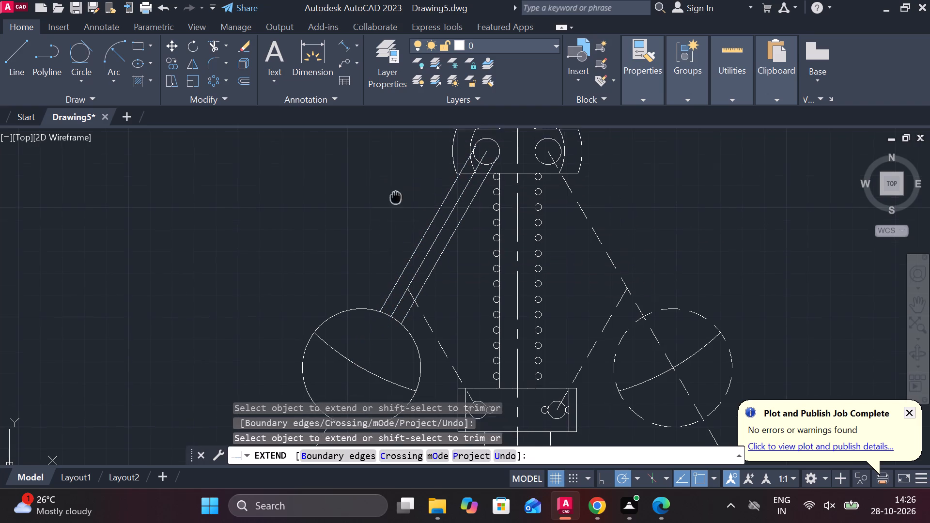
middle_drag(391, 215, 389, 221)
middle_click(398, 182)
scroll(398, 182, up, 1)
middle_drag(410, 206, 350, 245)
key(Escape)
Trim away the portions of both left arm edge lines inside the upper pivot block, keeping the centre line.
text(TR)
key(space)
click(429, 246)
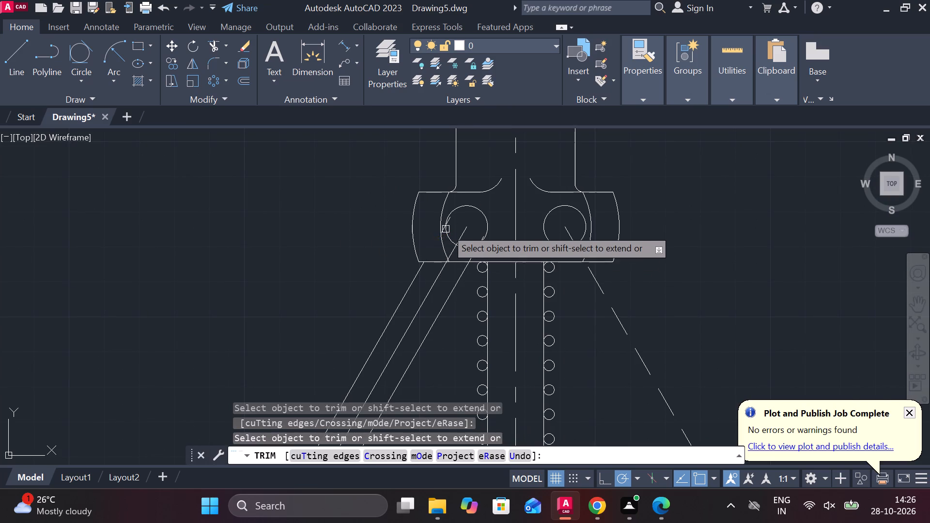
scroll(446, 228, up, 3)
click(453, 202)
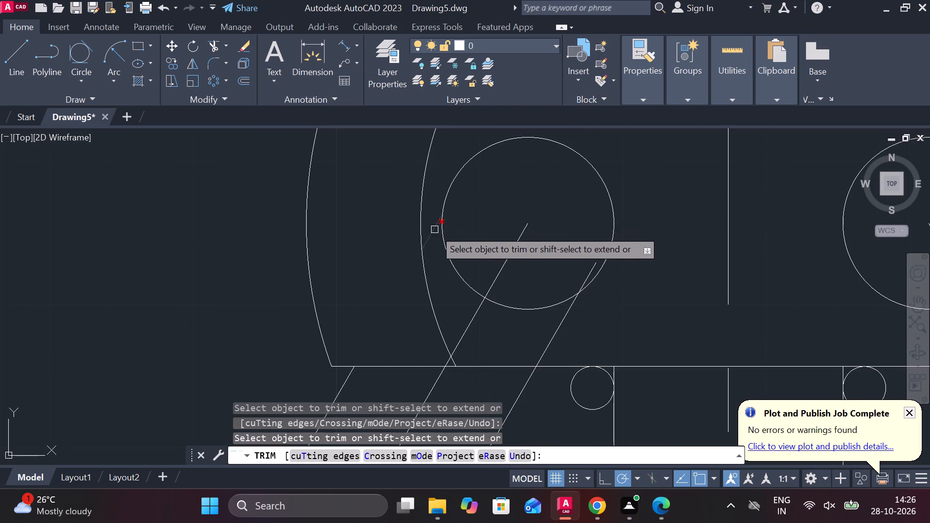
click(434, 230)
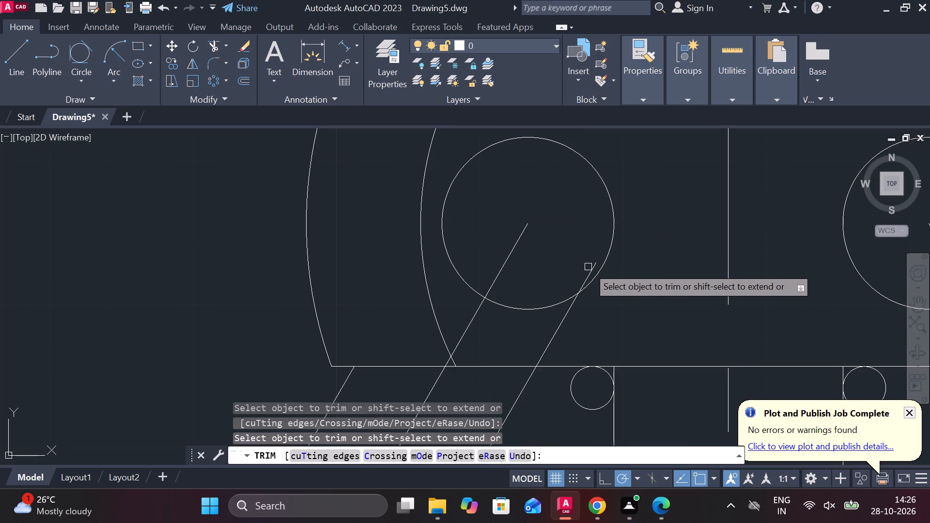
click(588, 267)
click(564, 323)
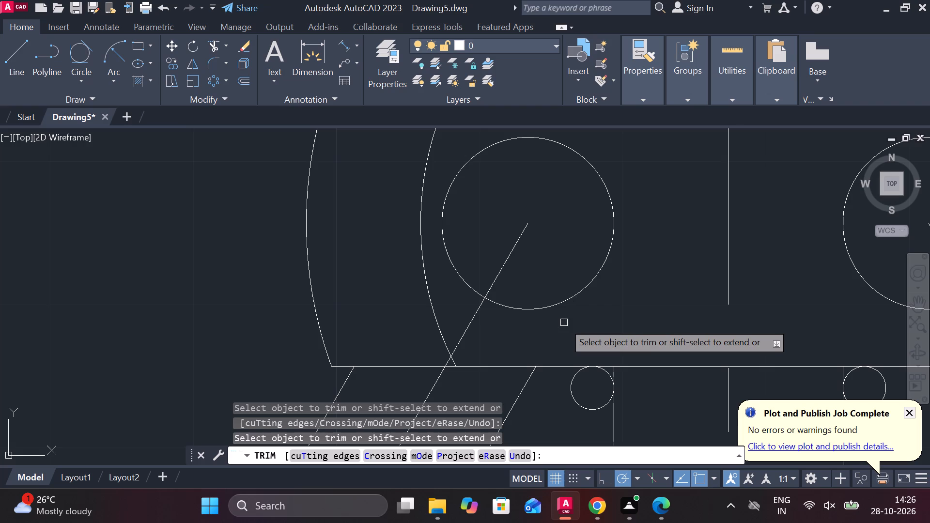
middle_drag(560, 323, 566, 270)
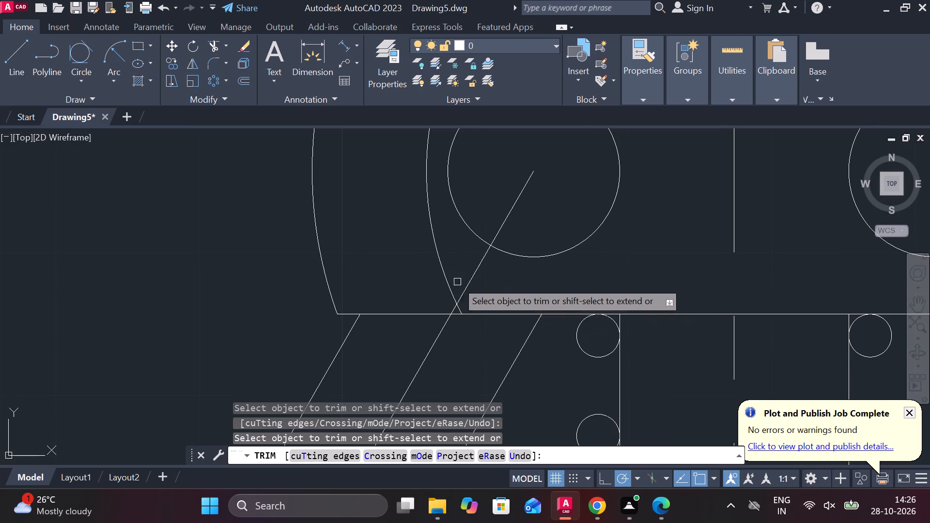
scroll(472, 324, down, 3)
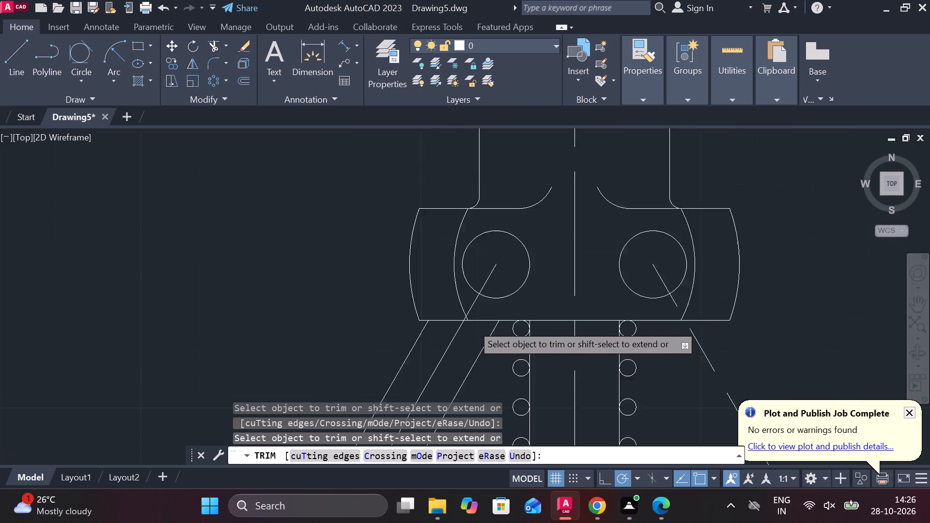
middle_drag(342, 302, 376, 125)
middle_drag(381, 223, 370, 220)
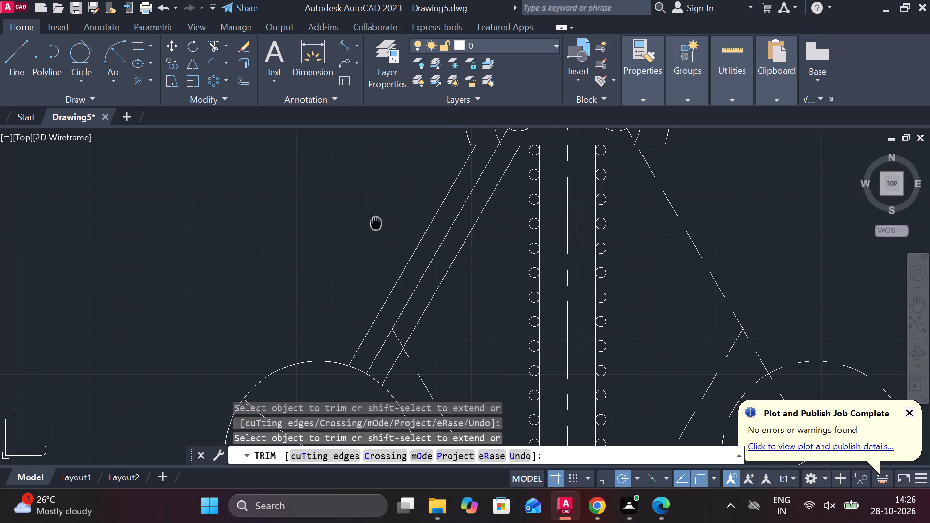
middle_drag(370, 220, 369, 178)
middle_drag(357, 176, 362, 130)
key(Escape)
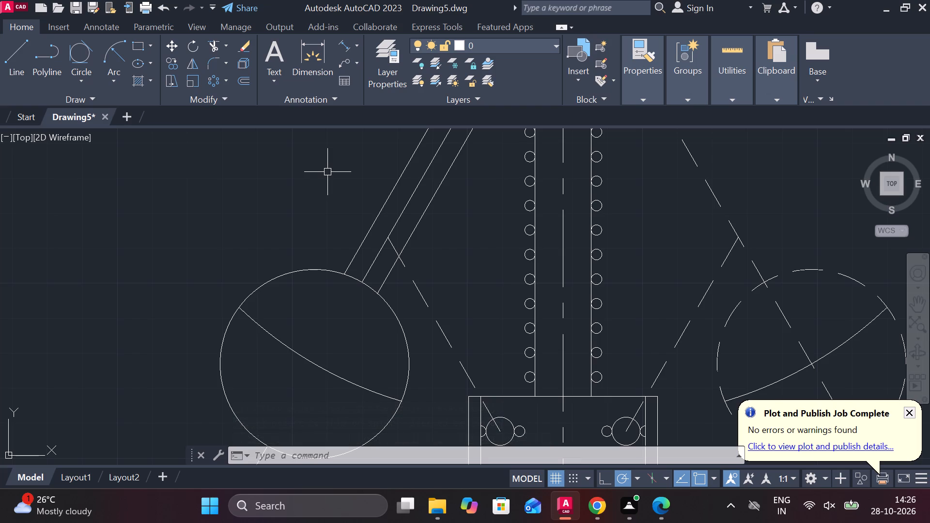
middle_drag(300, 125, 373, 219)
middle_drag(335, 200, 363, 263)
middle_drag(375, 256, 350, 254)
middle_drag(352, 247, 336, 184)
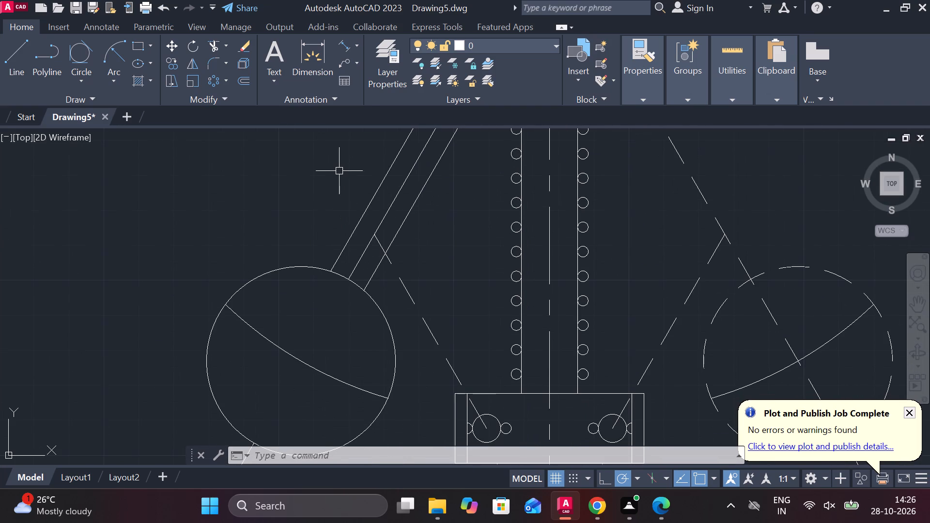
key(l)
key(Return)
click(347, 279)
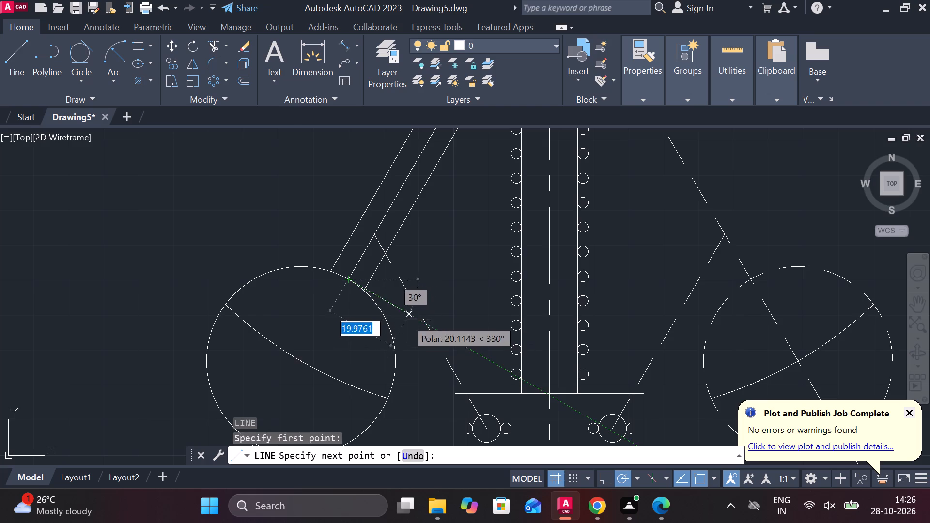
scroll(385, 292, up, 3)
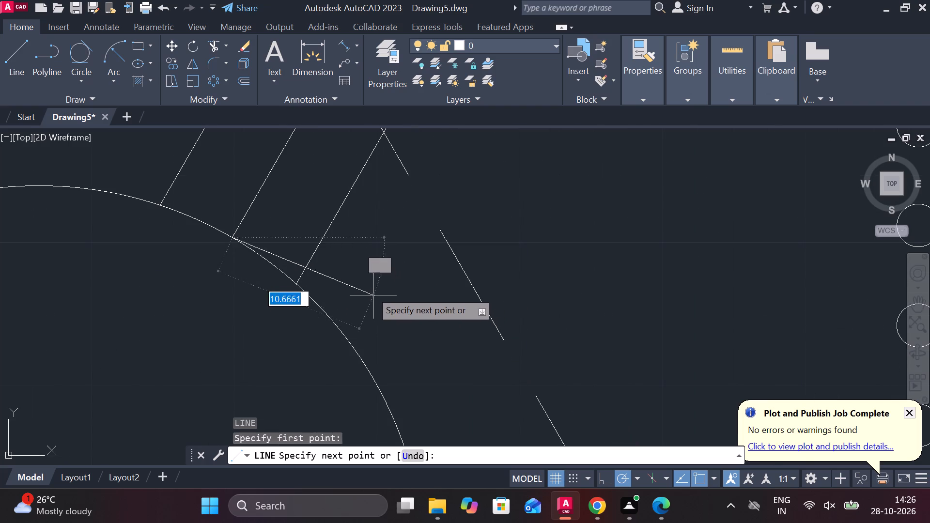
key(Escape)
Draw a closed 20 by 30 rectangle with lines along the left arm, centred on the arm line's end at the ball.
key(l)
key(Return)
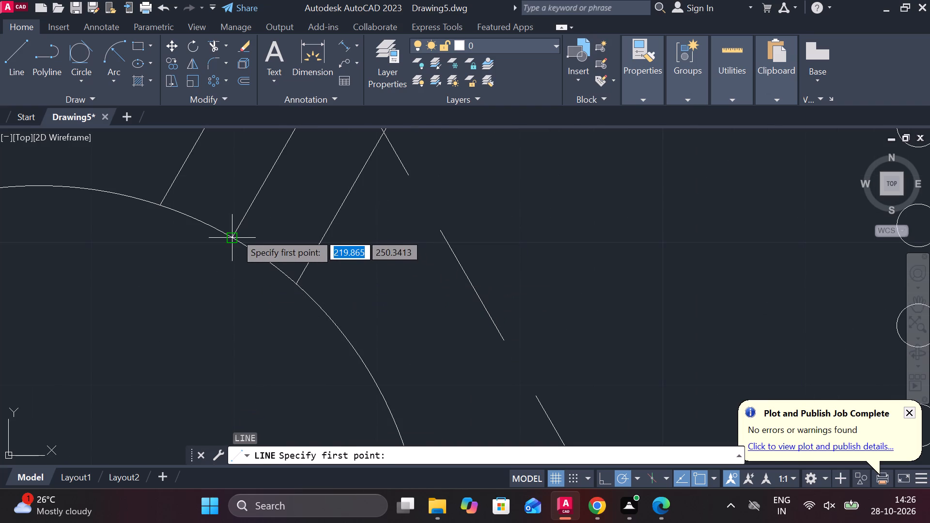
click(235, 234)
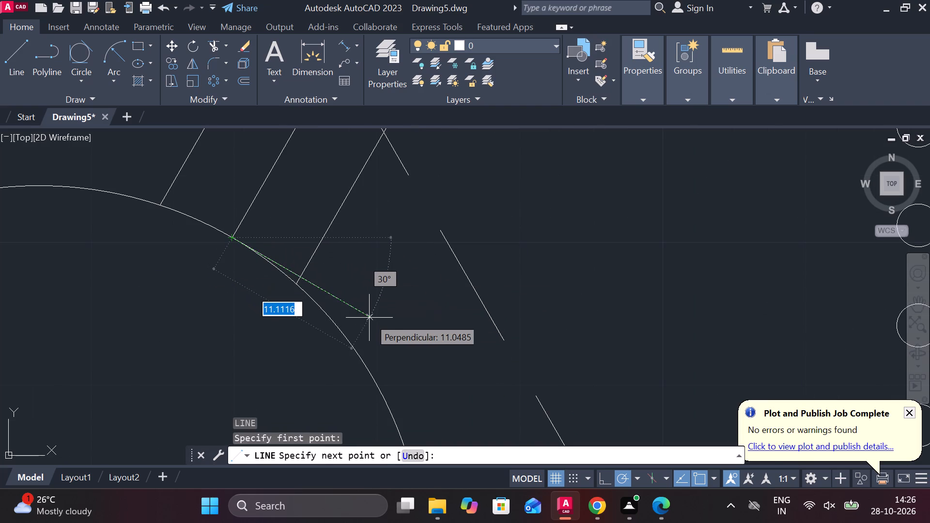
text(10)
key(Return)
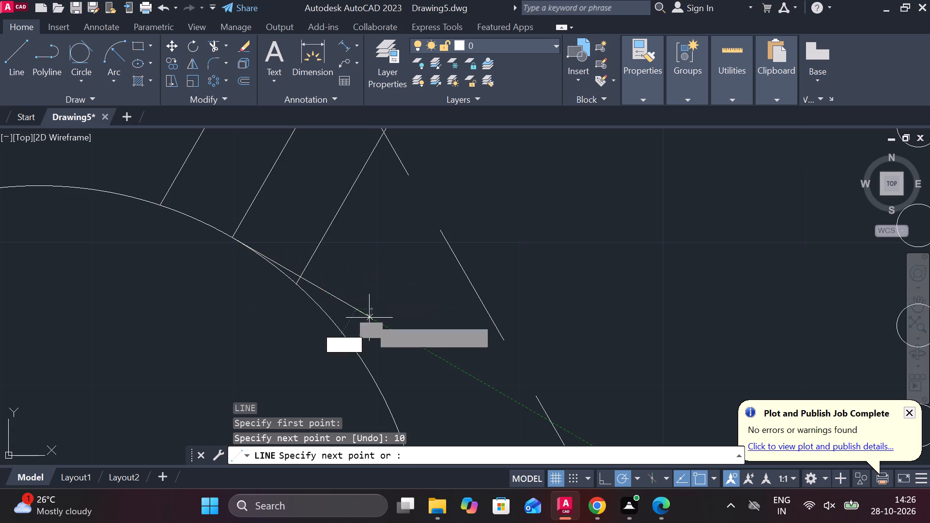
middle_drag(418, 222, 390, 335)
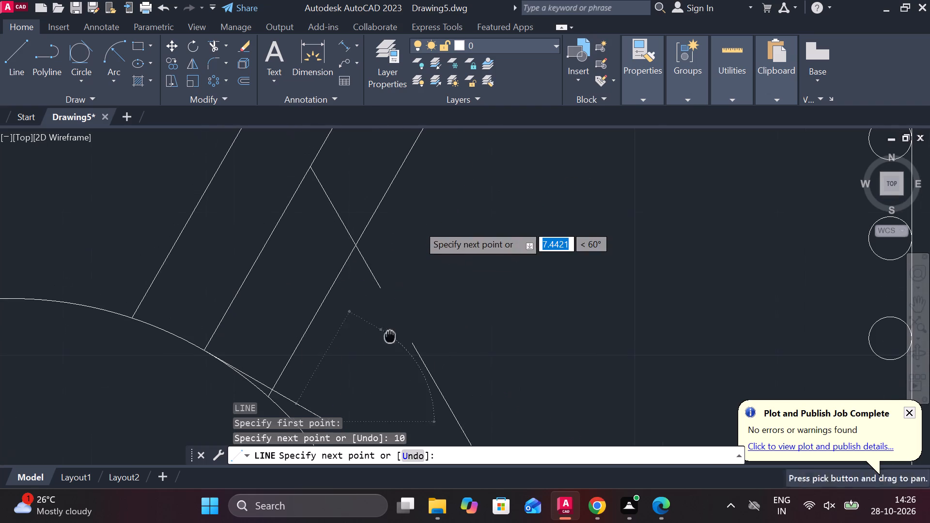
scroll(423, 252, down, 1)
middle_drag(439, 230, 418, 281)
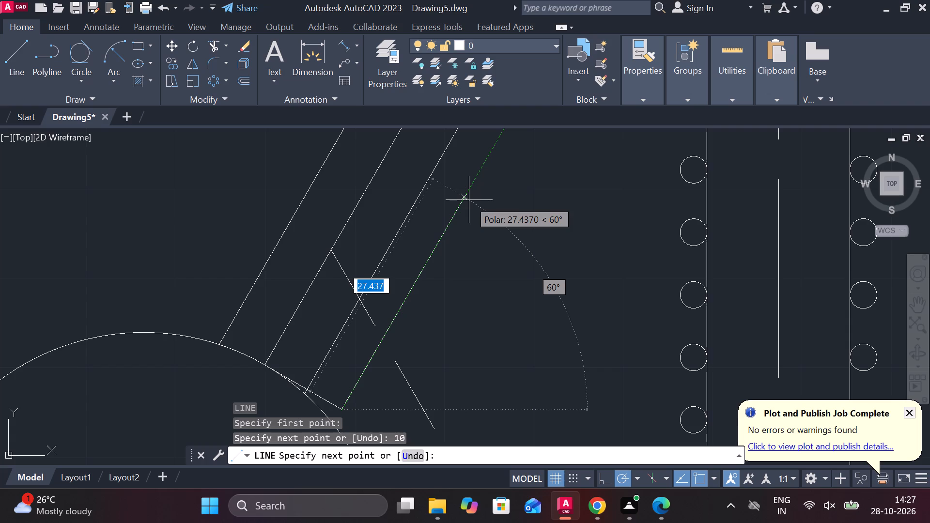
scroll(469, 200, down, 2)
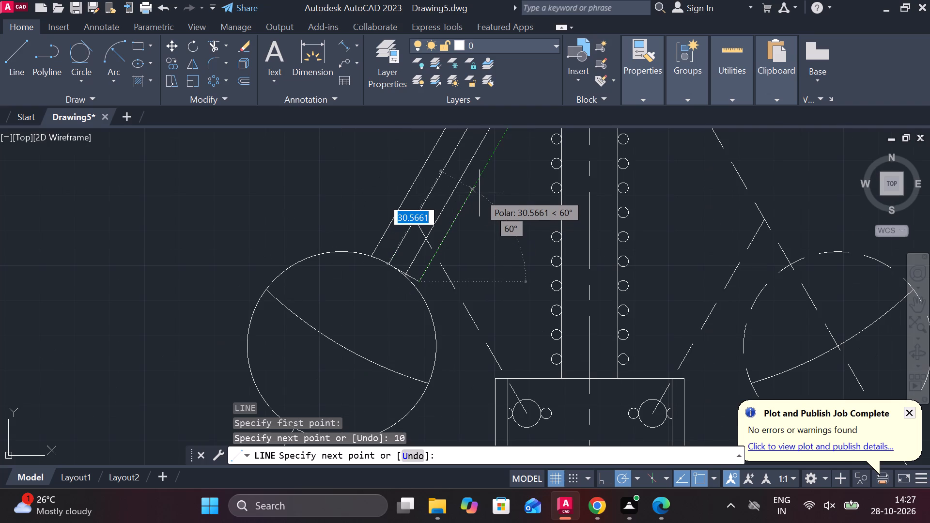
text(30)
key(Return)
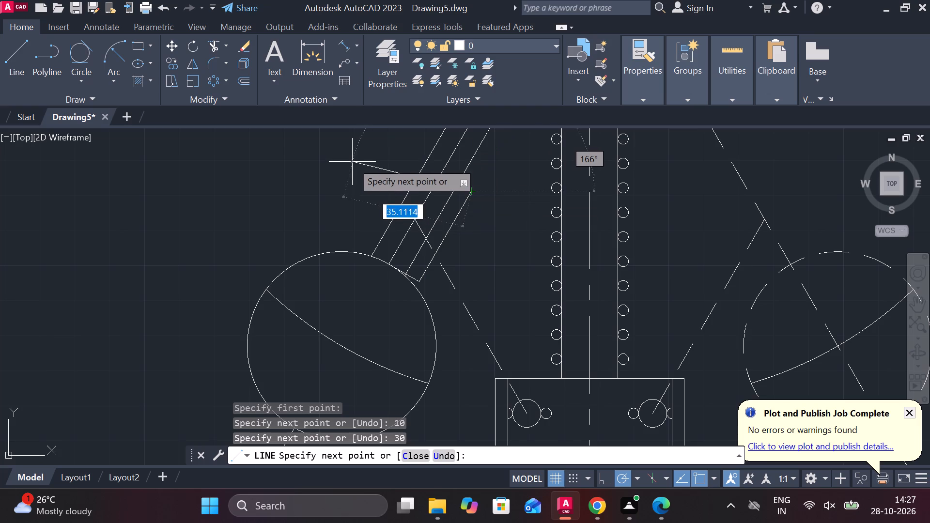
middle_drag(377, 148, 407, 185)
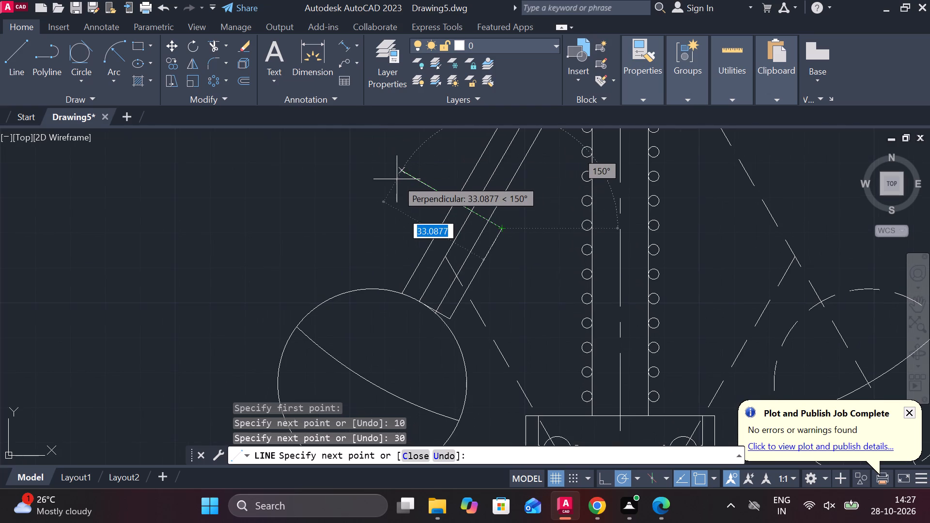
text(20)
key(Return)
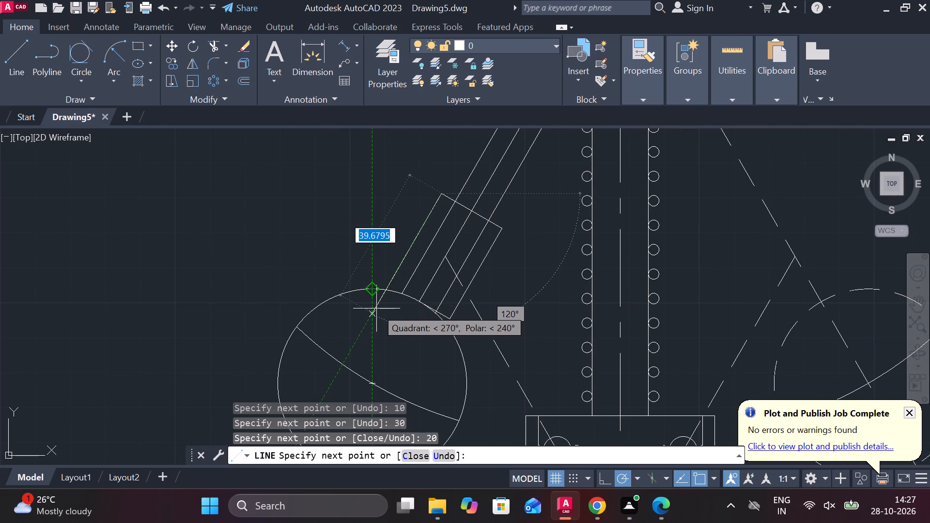
text(30)
key(Return)
scroll(406, 301, up, 3)
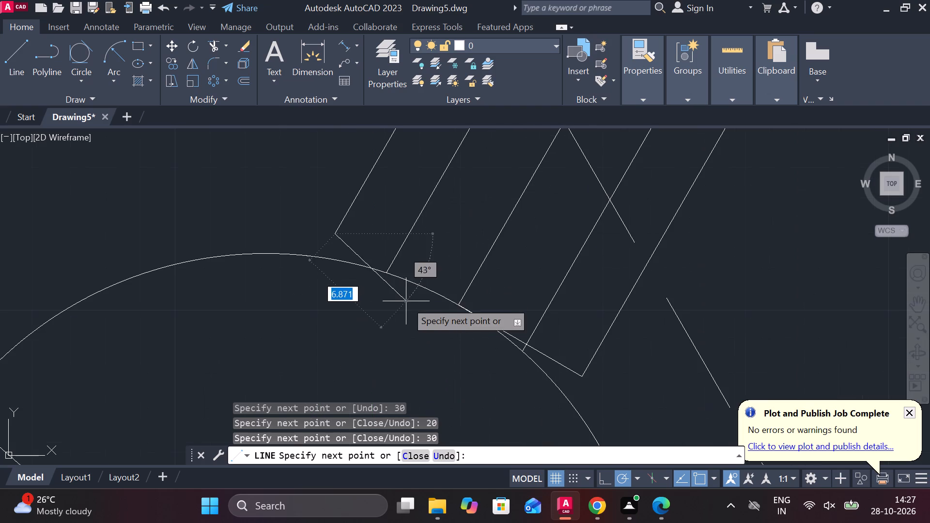
click(459, 303)
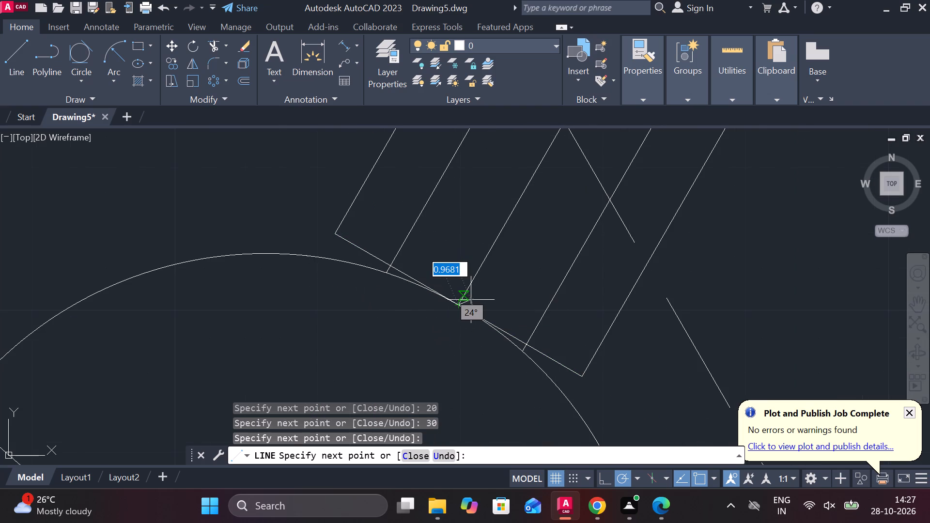
key(Escape)
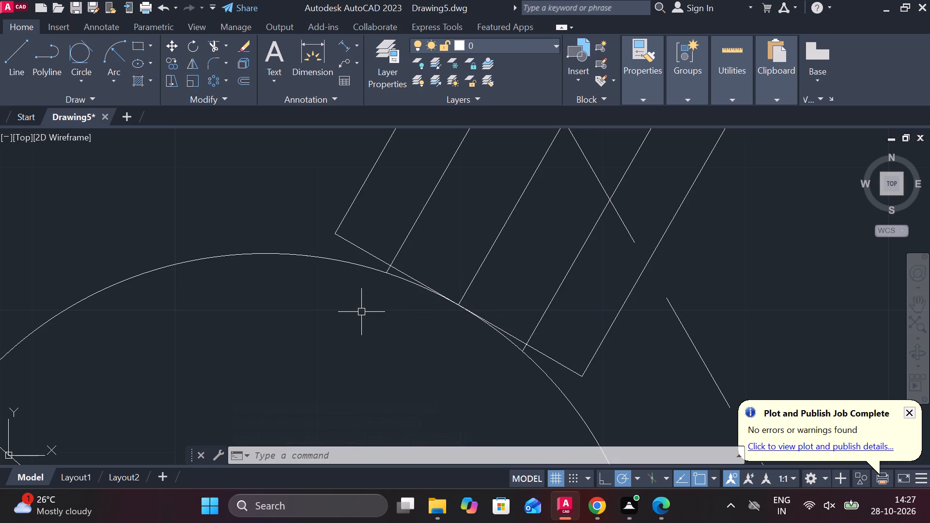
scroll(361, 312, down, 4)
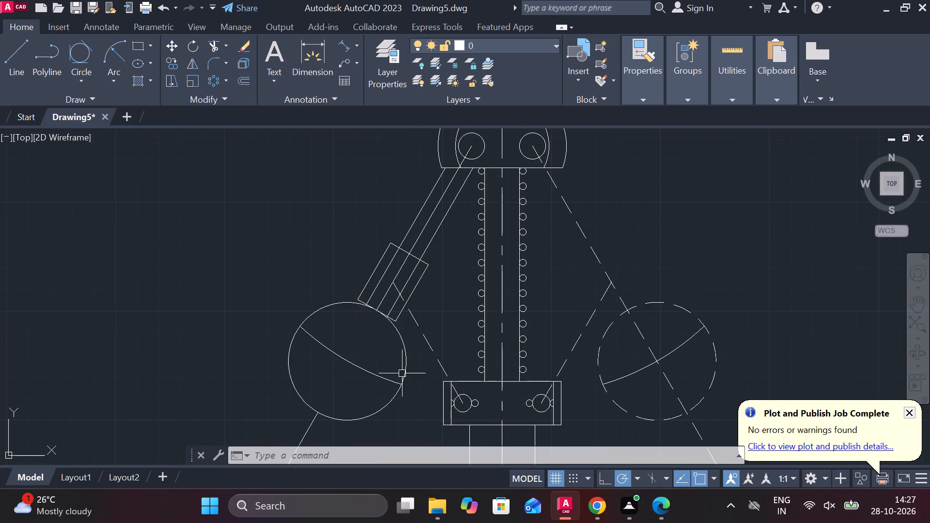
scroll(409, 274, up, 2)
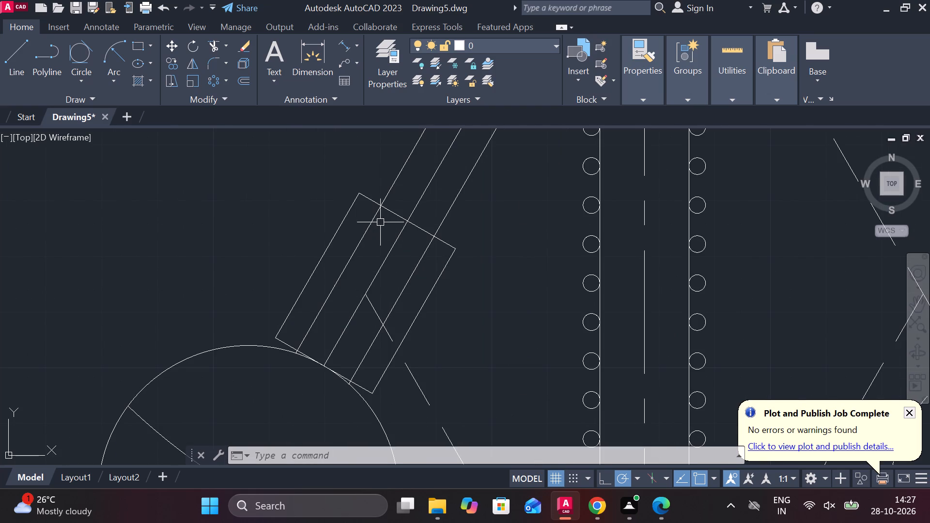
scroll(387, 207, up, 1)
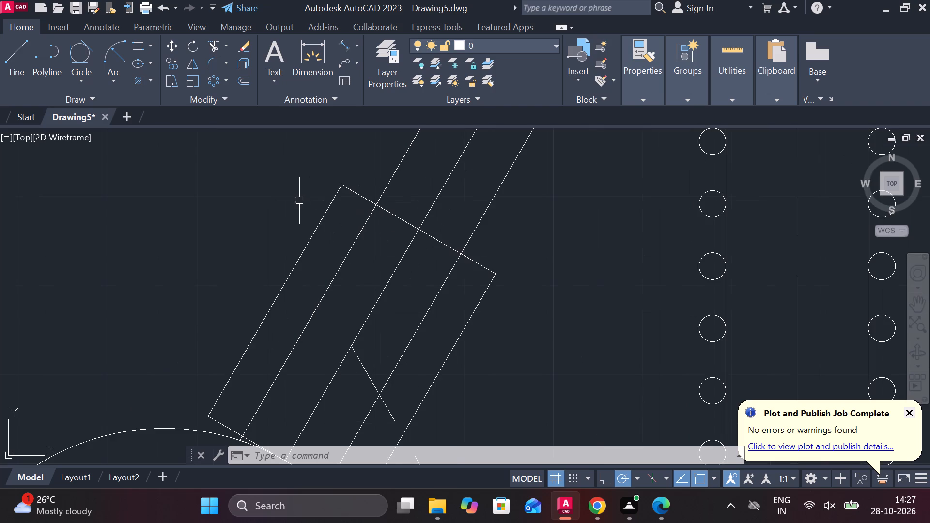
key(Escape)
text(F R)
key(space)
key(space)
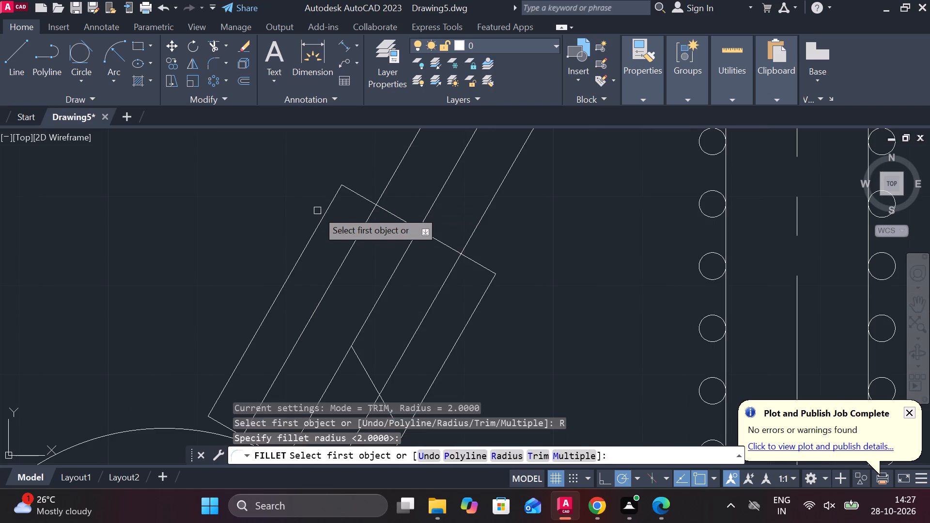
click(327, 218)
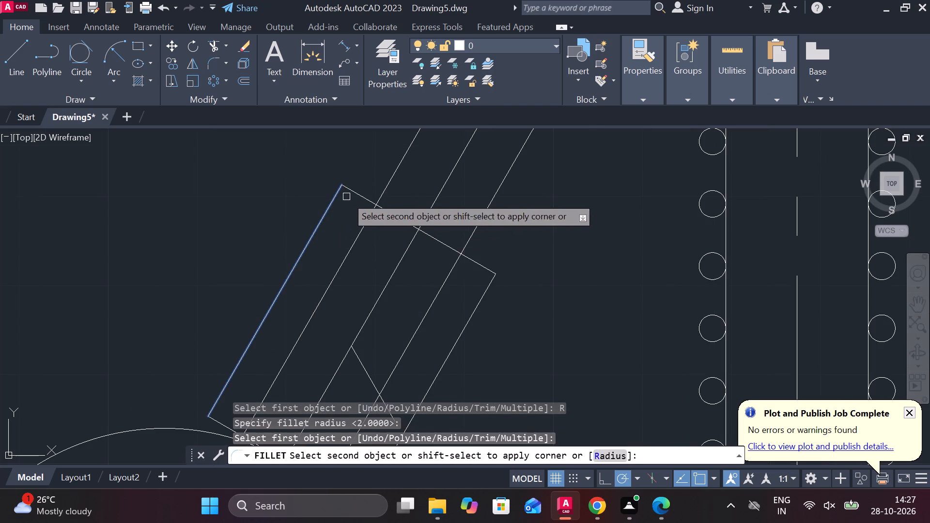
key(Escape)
Fillet both upper corners of the left arm's sleeve rectangle with a radius of 4.
text(F R 4)
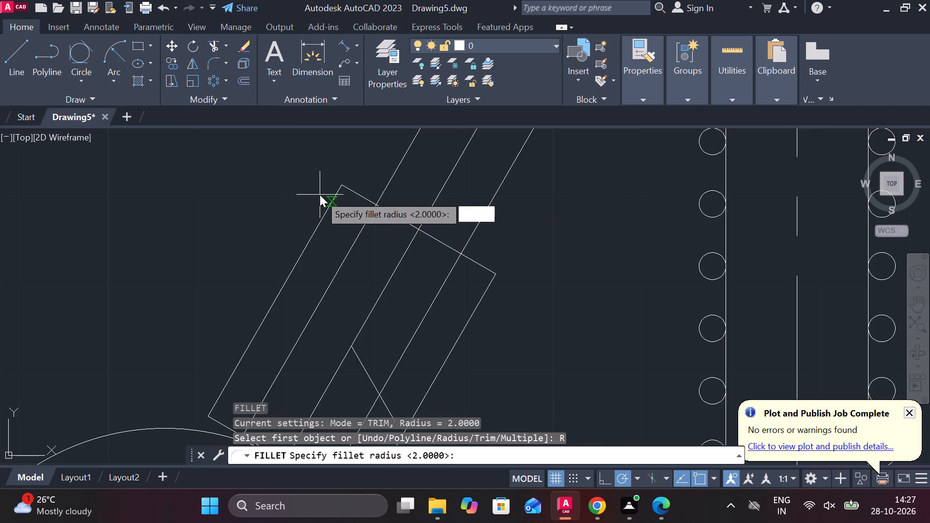
key(space)
click(326, 206)
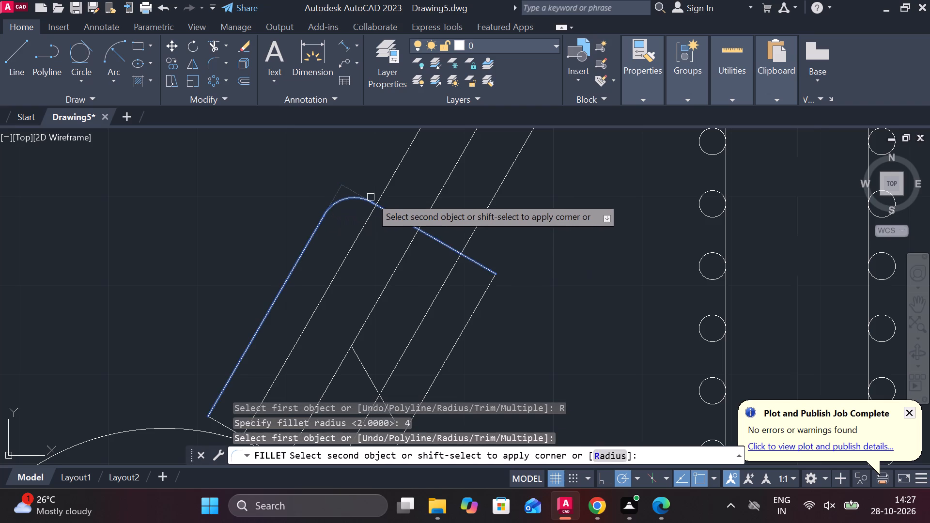
click(371, 197)
key(space)
click(482, 300)
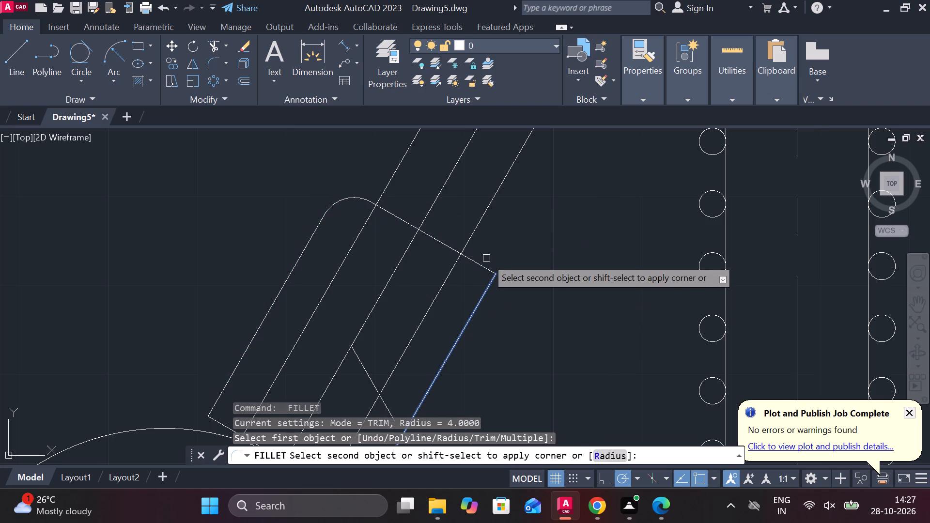
click(480, 261)
middle_drag(502, 267, 498, 253)
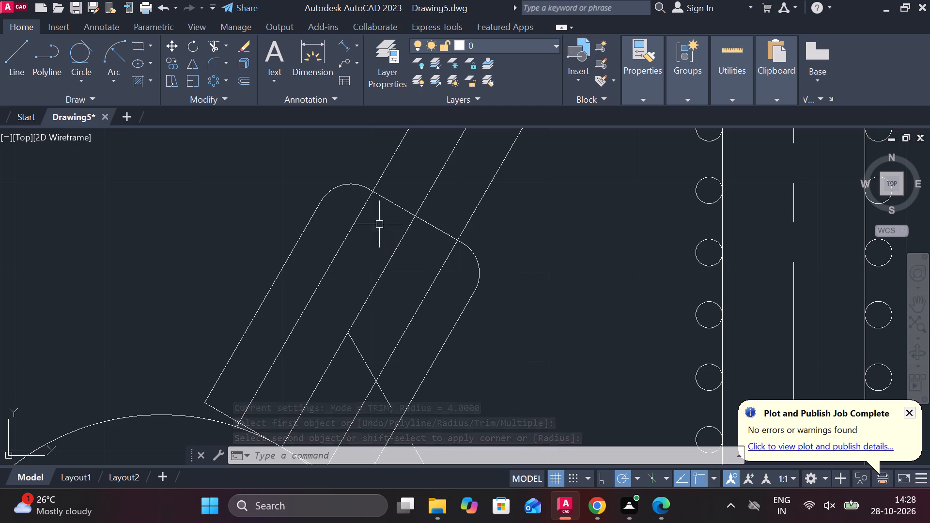
Fillet both left arm edge lines with the sleeve's top edge at radius 4.
text(F)
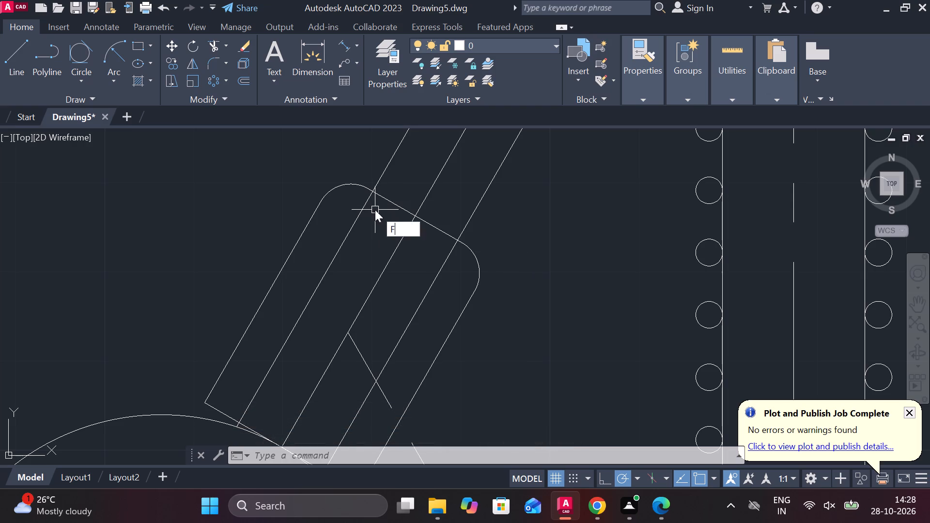
key(space)
key(space)
text(F R)
key(space)
key(space)
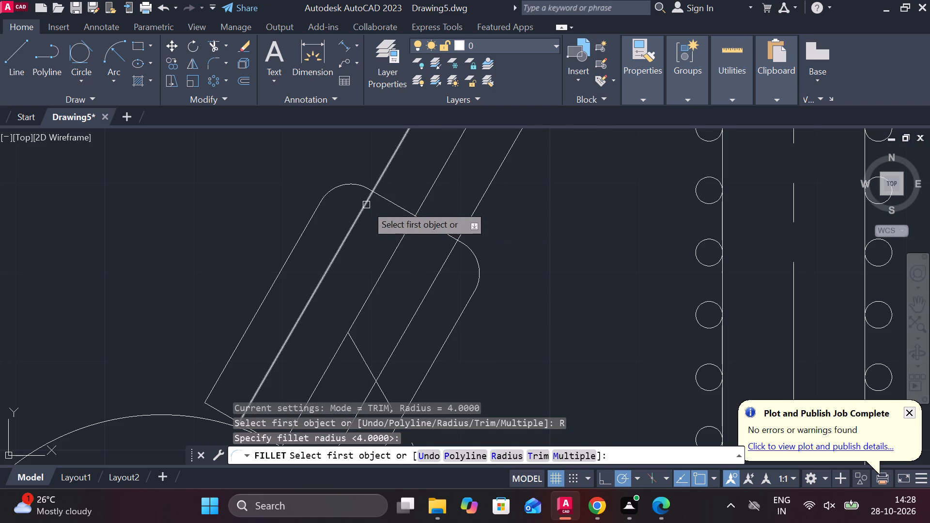
click(366, 205)
click(382, 199)
key(space)
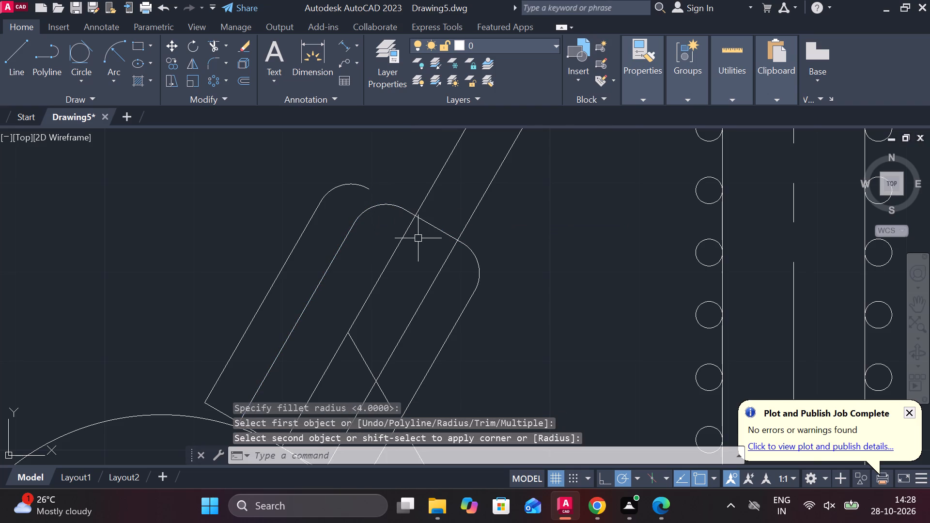
click(449, 259)
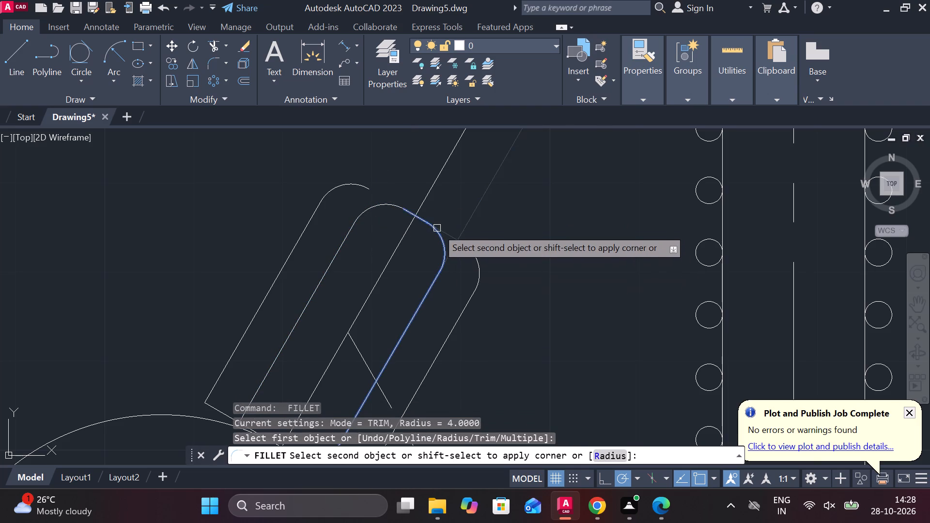
click(437, 228)
key(Escape)
Draw a line across the sleeve's top, joining the open ends of its two outer corner fillets.
key(l)
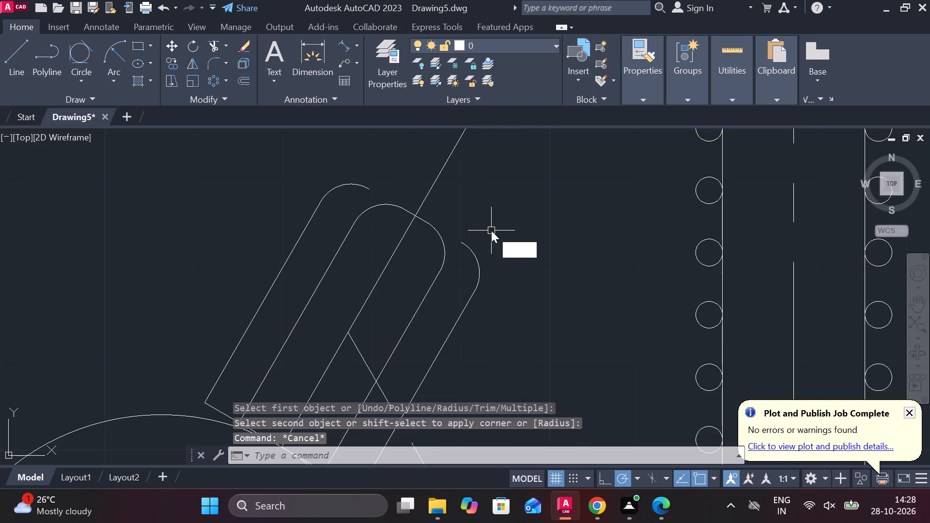
key(Return)
click(465, 241)
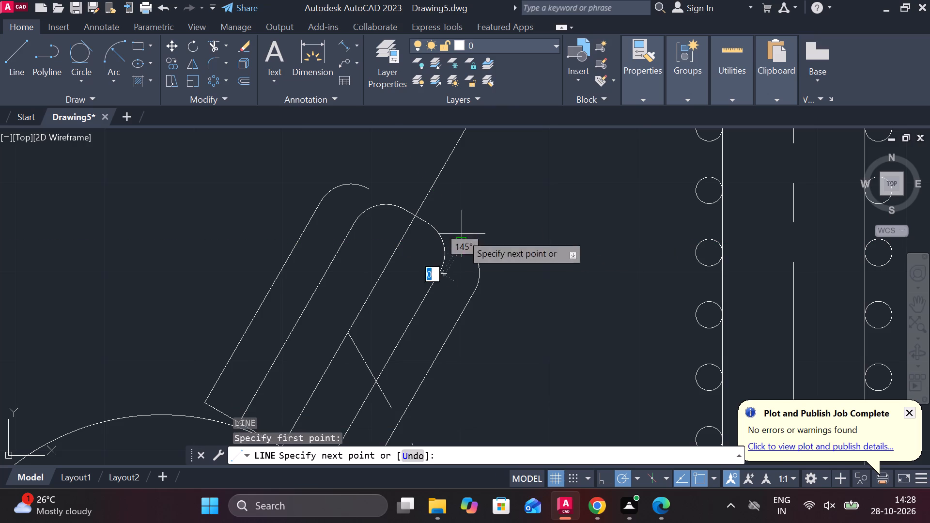
click(372, 193)
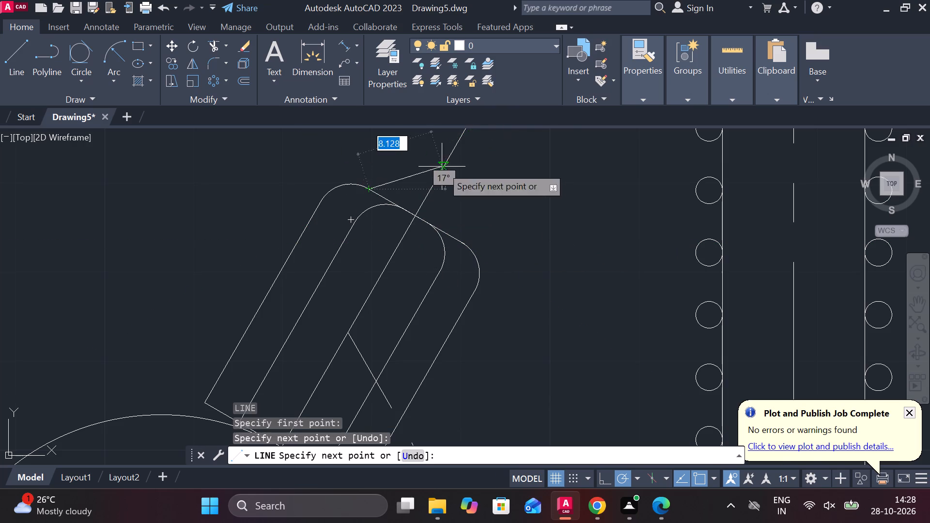
key(Escape)
Offset the left arm's centre line 5.5 outward, and offset that copy 11 inward to recreate both arm edges.
scroll(480, 217, down, 2)
middle_drag(480, 217, 459, 276)
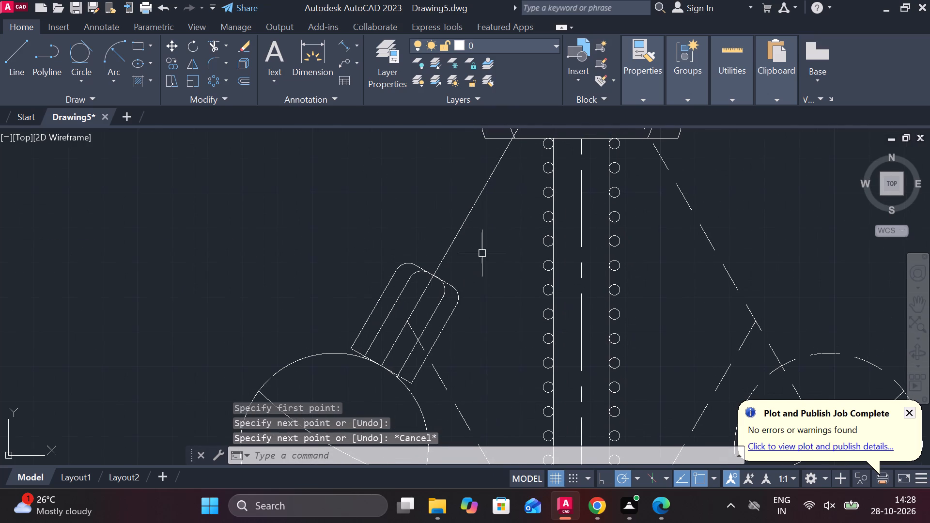
click(467, 231)
key(Escape)
click(452, 241)
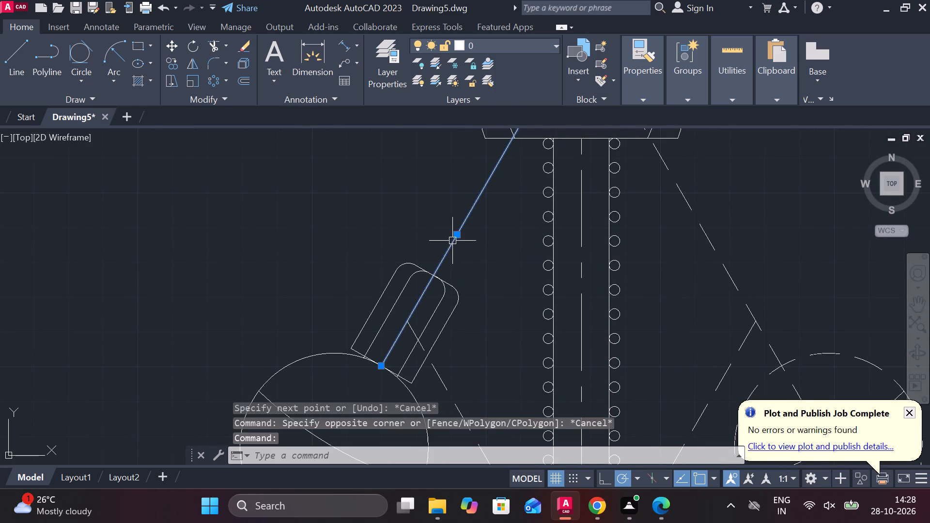
key(o)
key(Return)
key(Return)
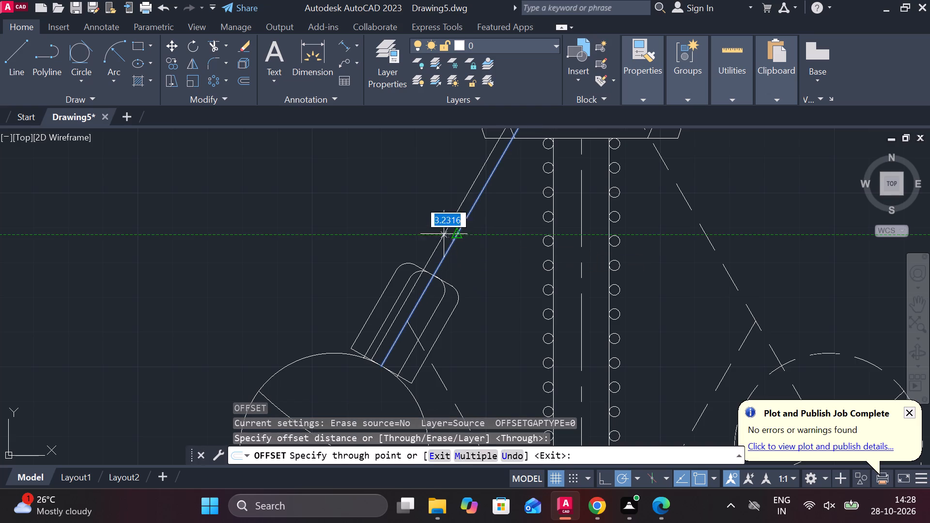
text(5.5)
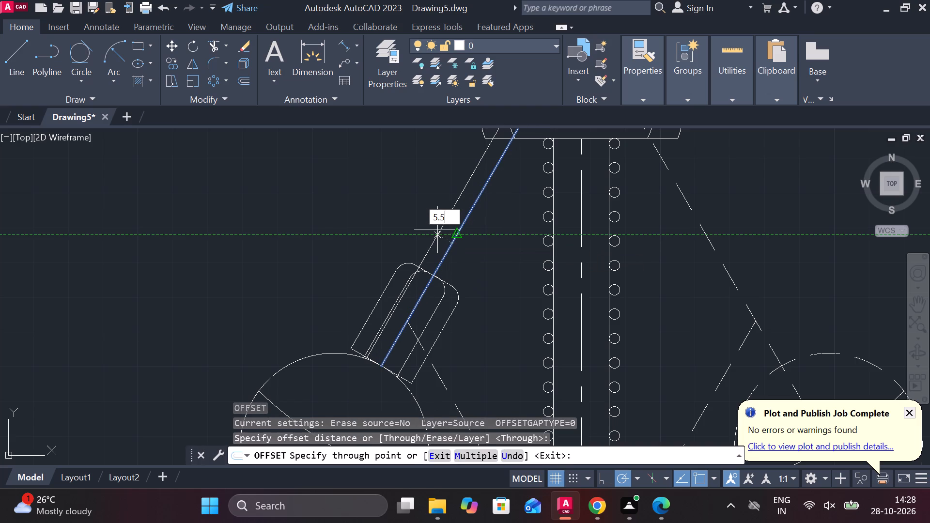
key(space)
text(11)
key(space)
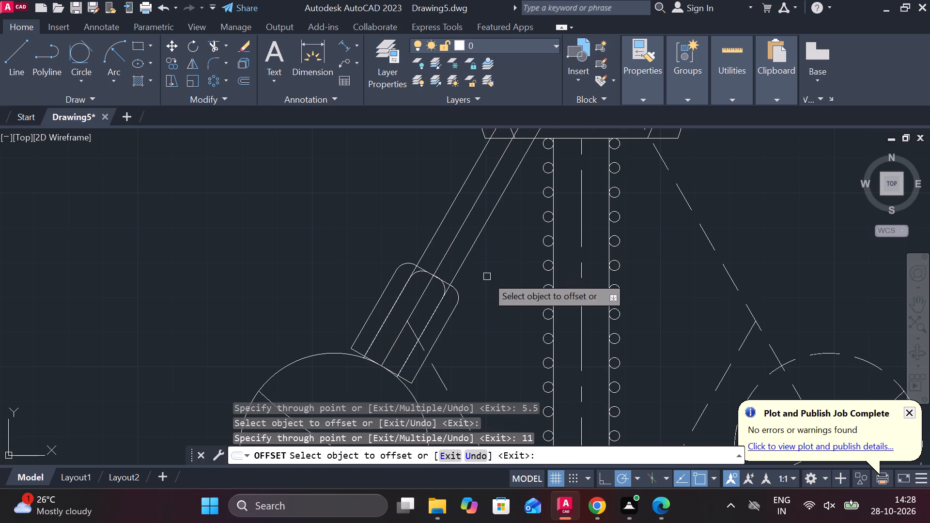
key(Escape)
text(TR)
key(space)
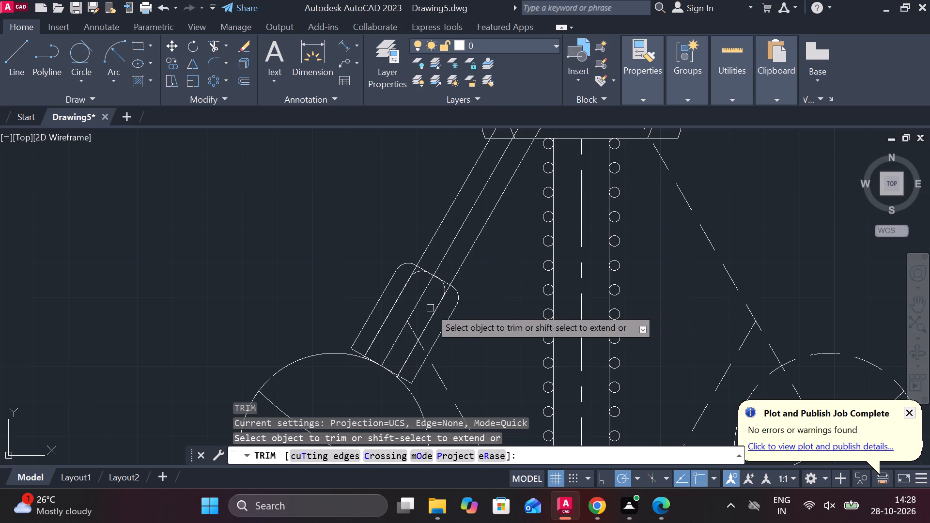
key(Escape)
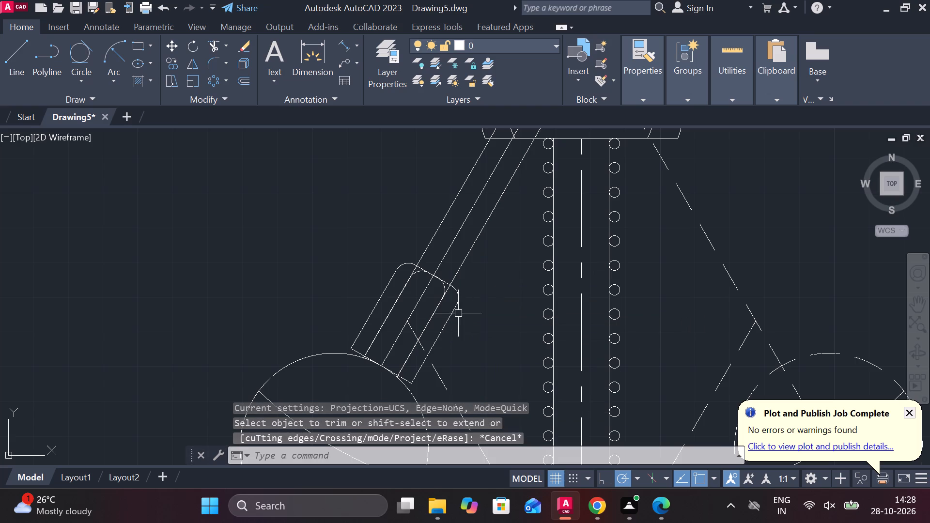
Erase the two leftover straight segments of the filleted arm edges inside the sleeve.
click(433, 314)
text(E)
key(space)
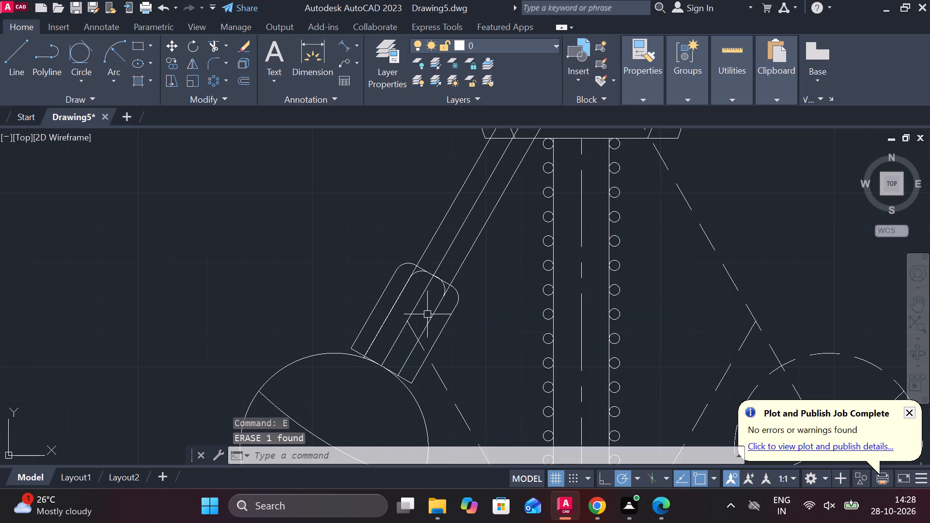
click(396, 300)
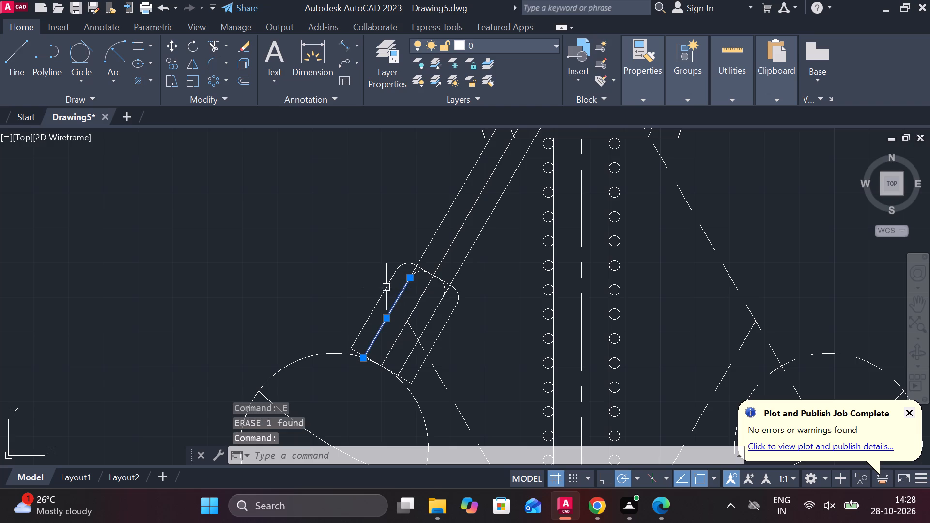
text(E)
key(space)
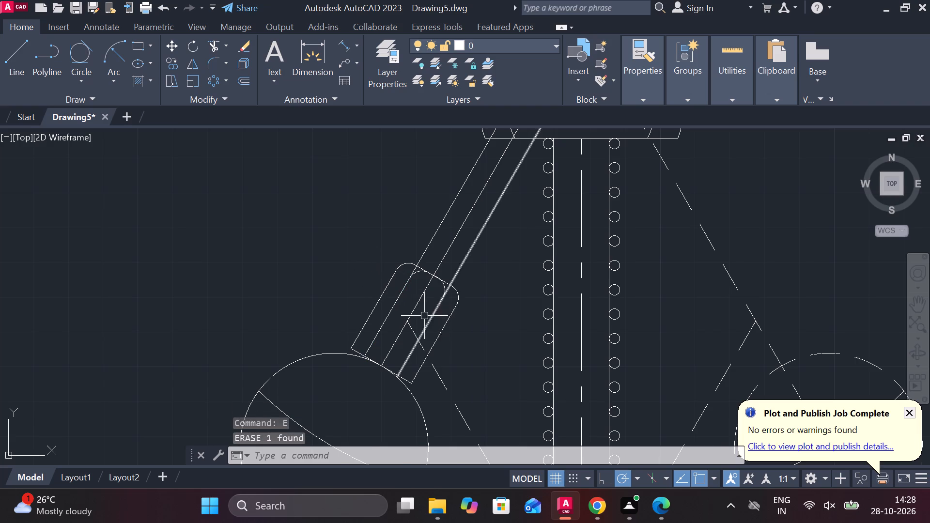
Draw a circle of diameter 10 on the left arm's centre line, centred at the dashed link's upper end.
scroll(423, 316, up, 2)
middle_drag(422, 312, 415, 265)
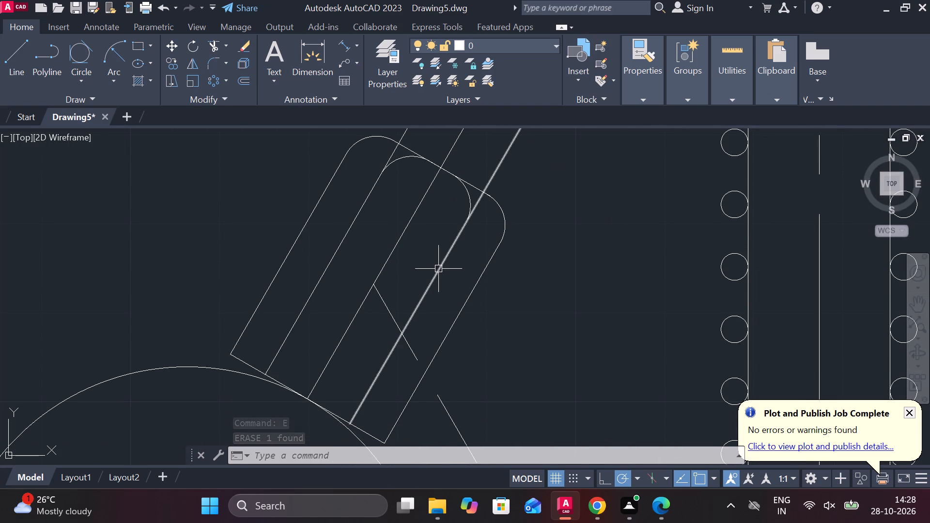
middle_drag(421, 287, 412, 280)
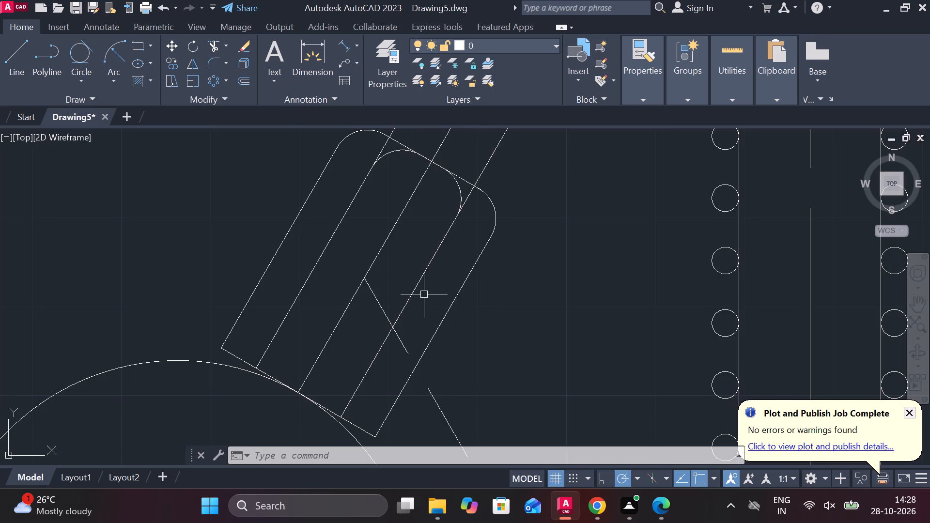
scroll(436, 293, down, 2)
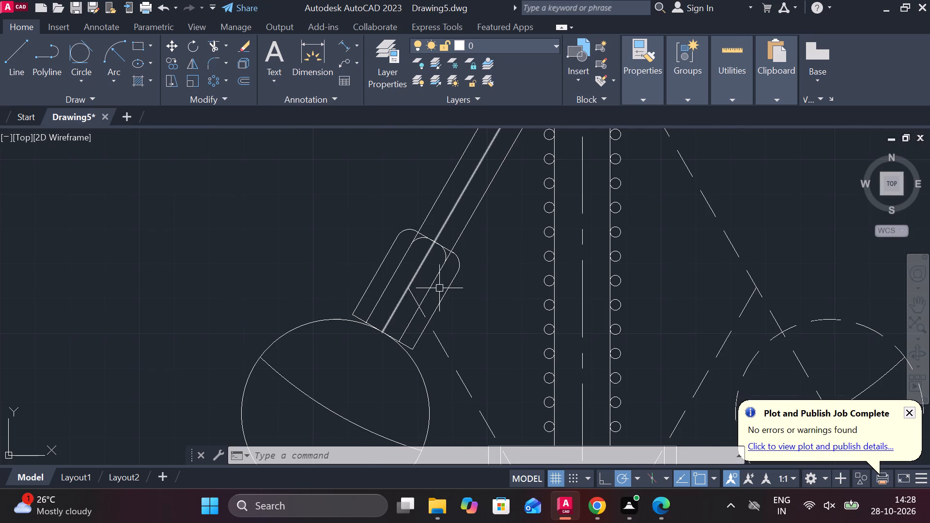
text(C)
key(space)
click(410, 285)
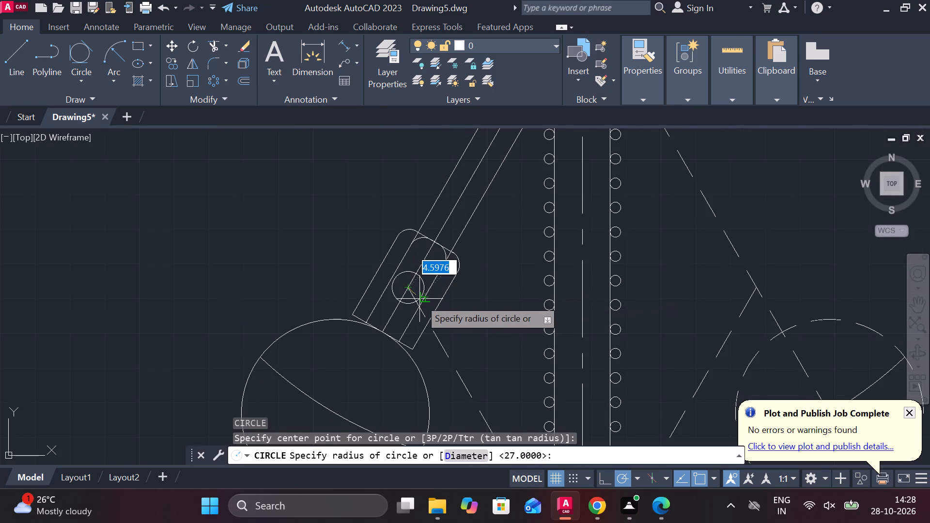
text(D 10)
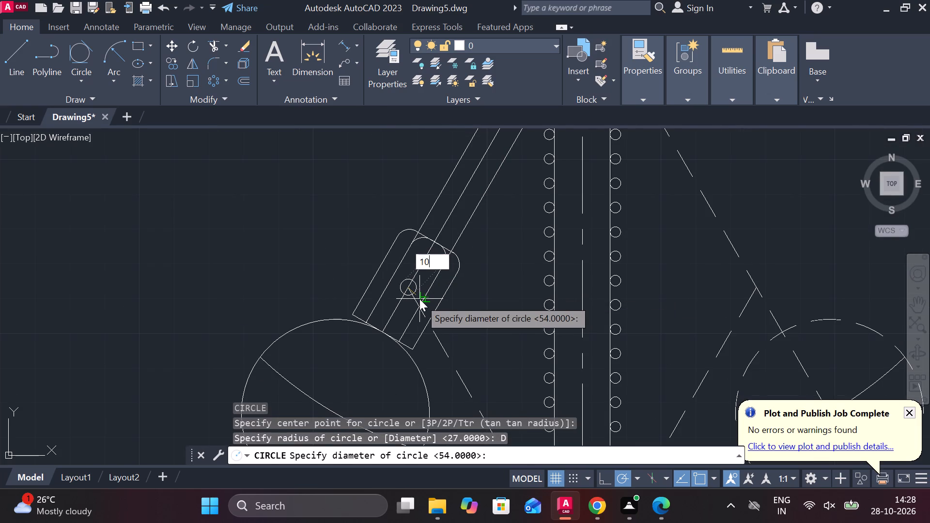
key(Return)
Draw a short line along the dashed link from the pin circle's centre to the arm's nearby edge.
scroll(429, 281, up, 1)
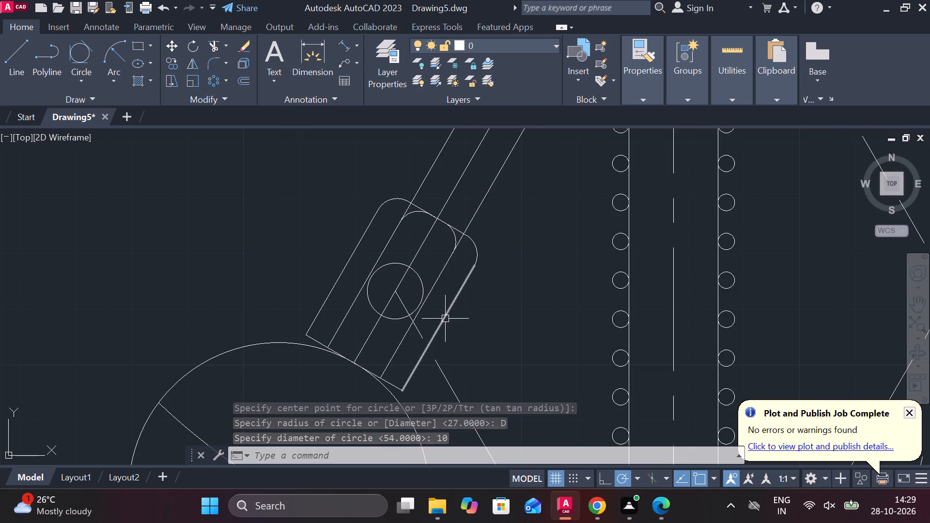
key(l)
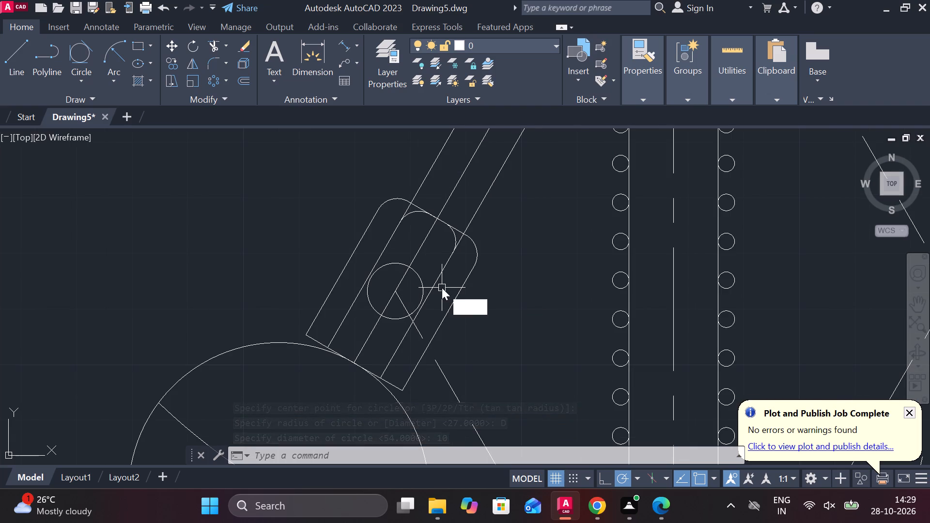
key(Return)
click(394, 290)
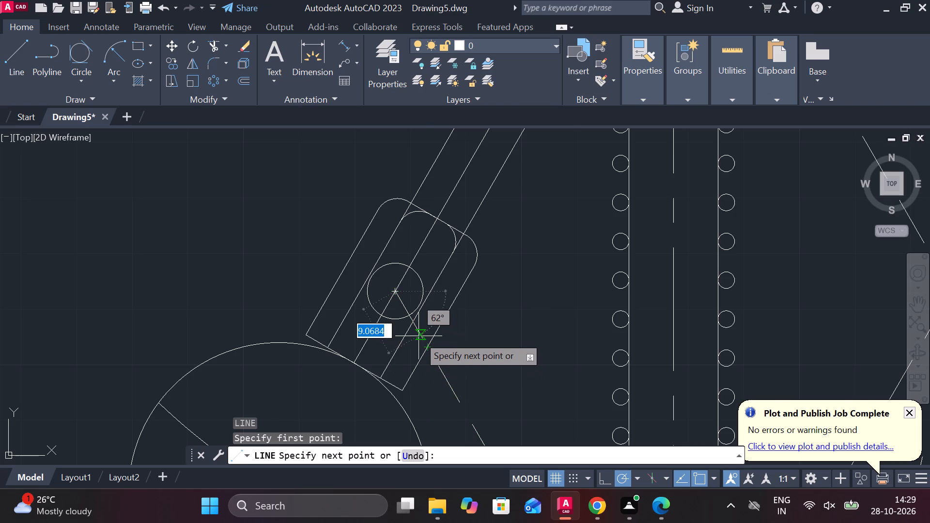
scroll(418, 329, up, 3)
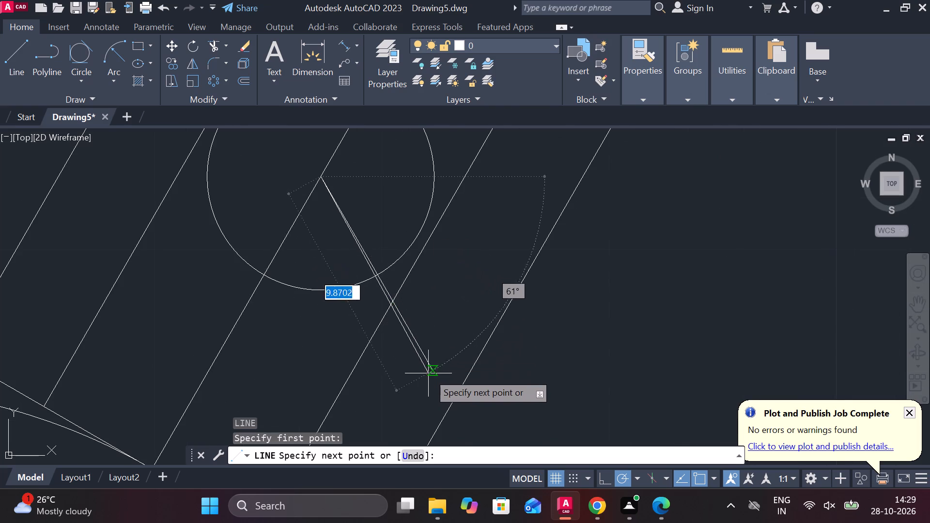
click(397, 299)
key(Escape)
Offset the short link line 7 to both sides.
click(359, 239)
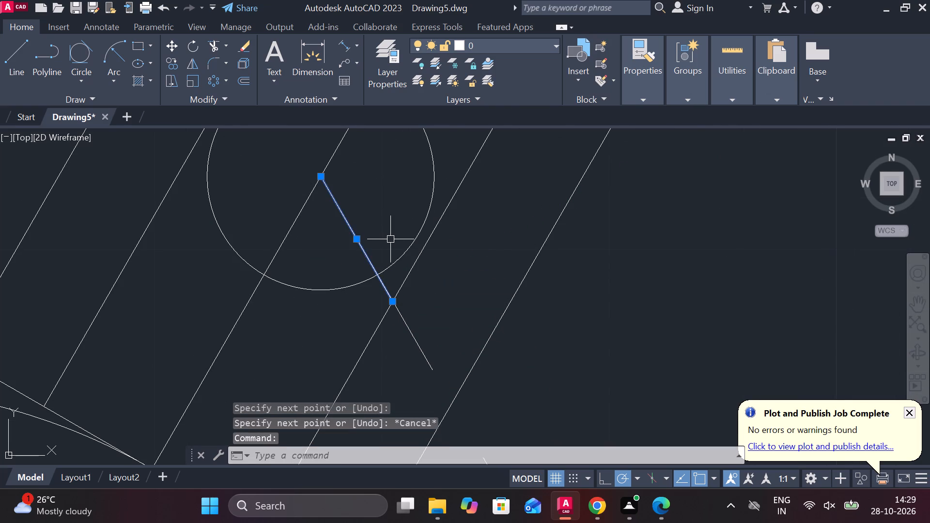
key(o)
key(Return)
key(Return)
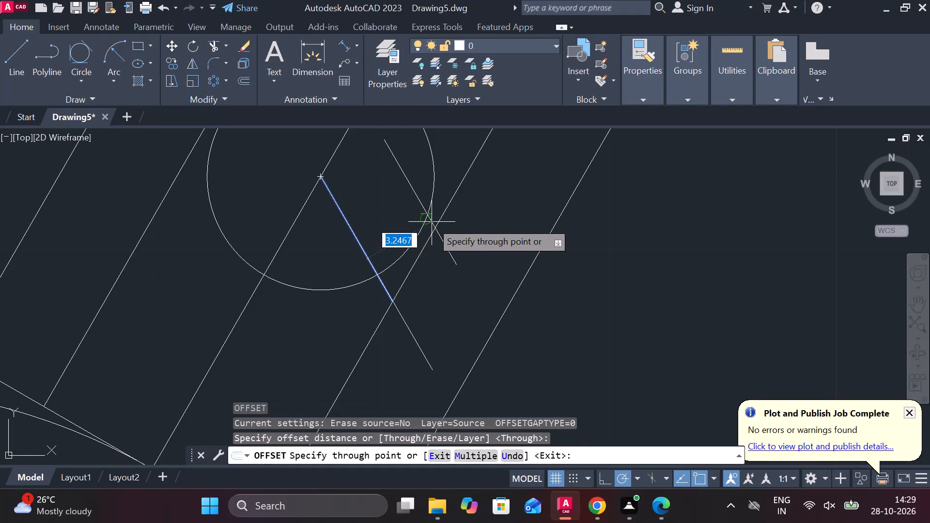
key(7)
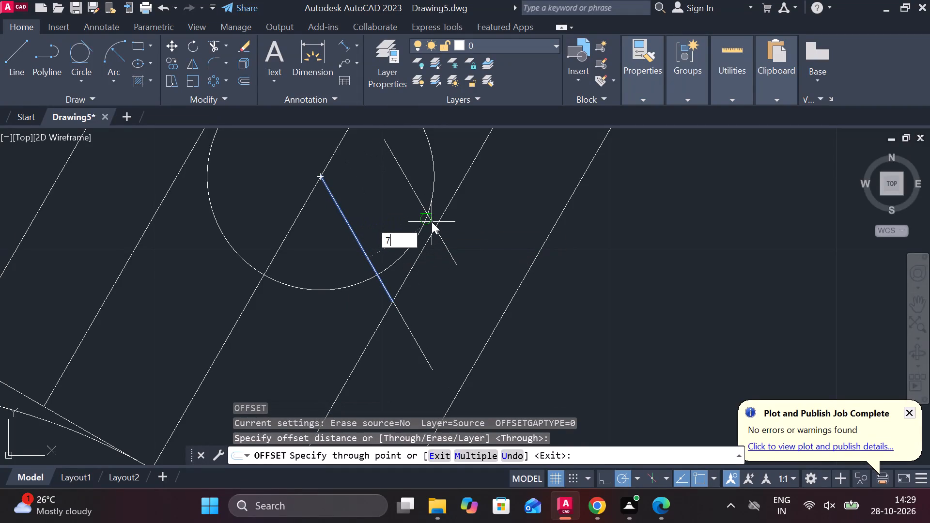
key(Return)
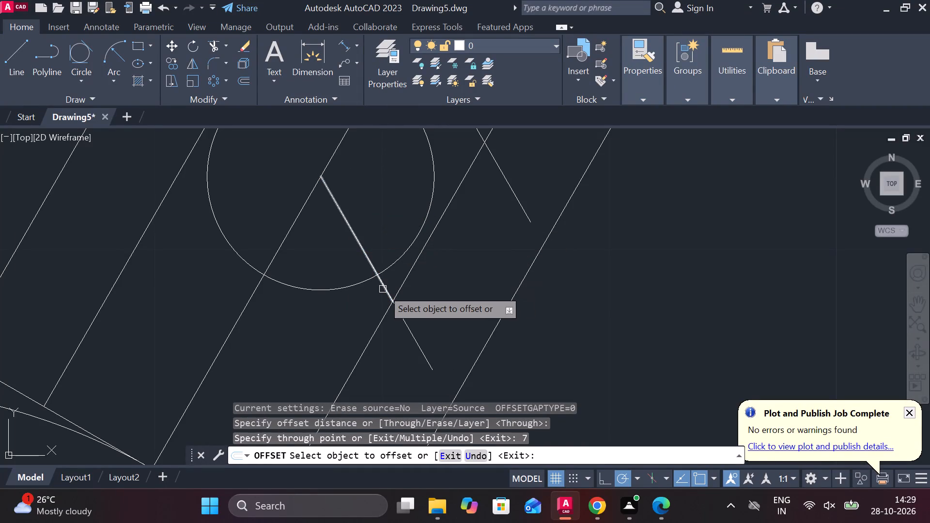
click(383, 289)
key(7)
key(Return)
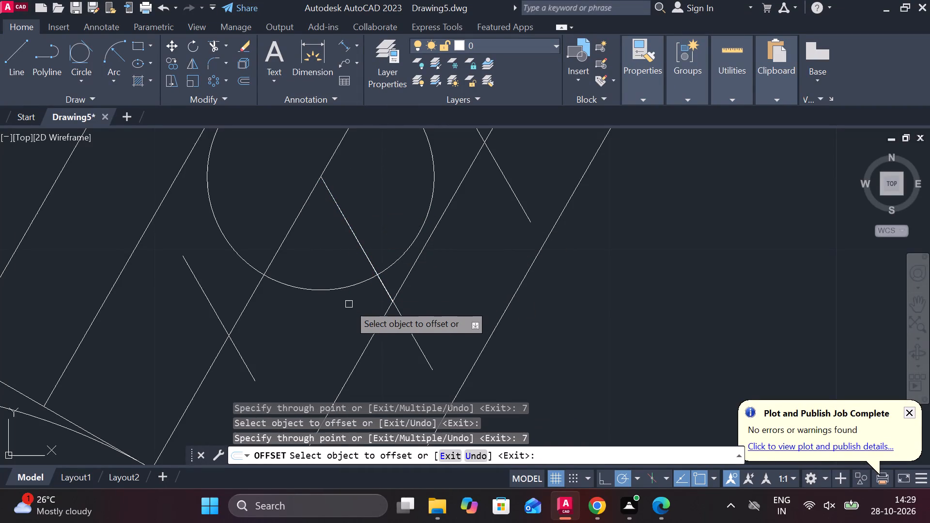
scroll(349, 304, down, 2)
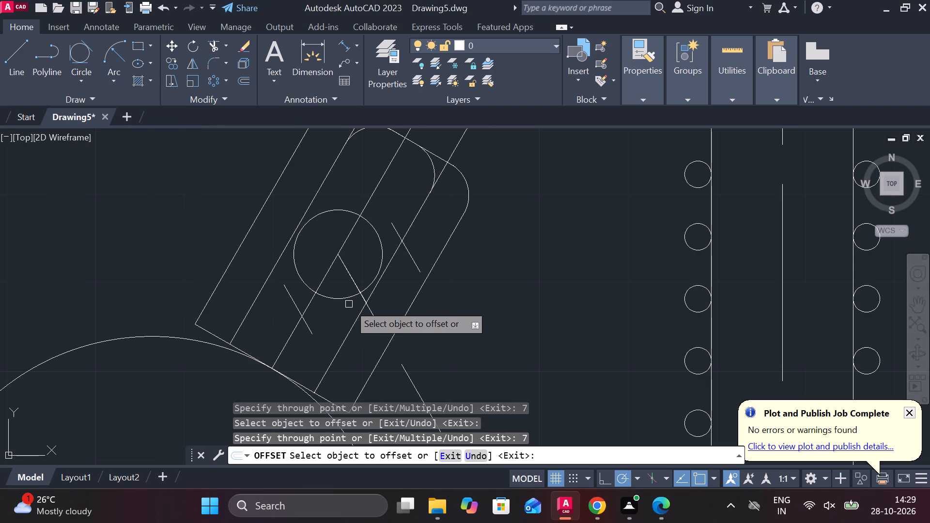
key(Escape)
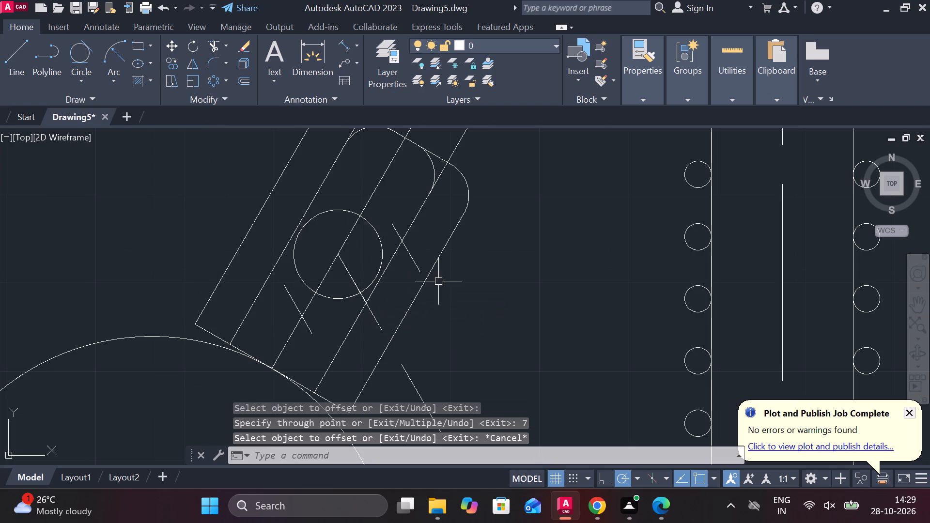
Draw a radius 7 circle concentric with the pin circle, reaching the offset lines.
text(C)
key(space)
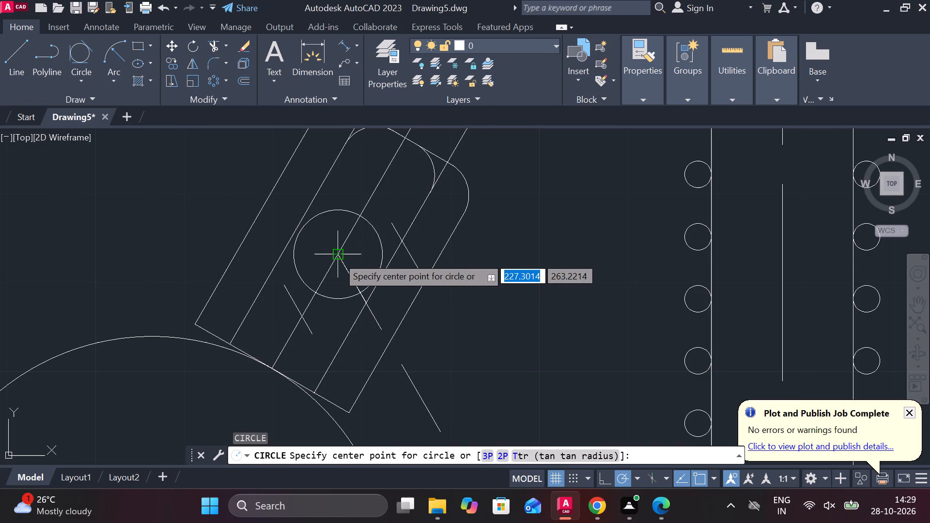
click(338, 257)
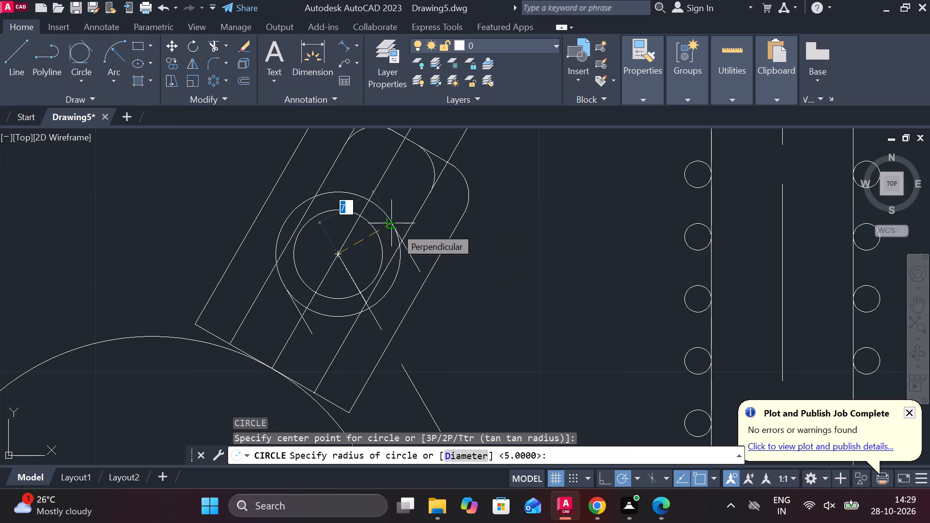
click(396, 227)
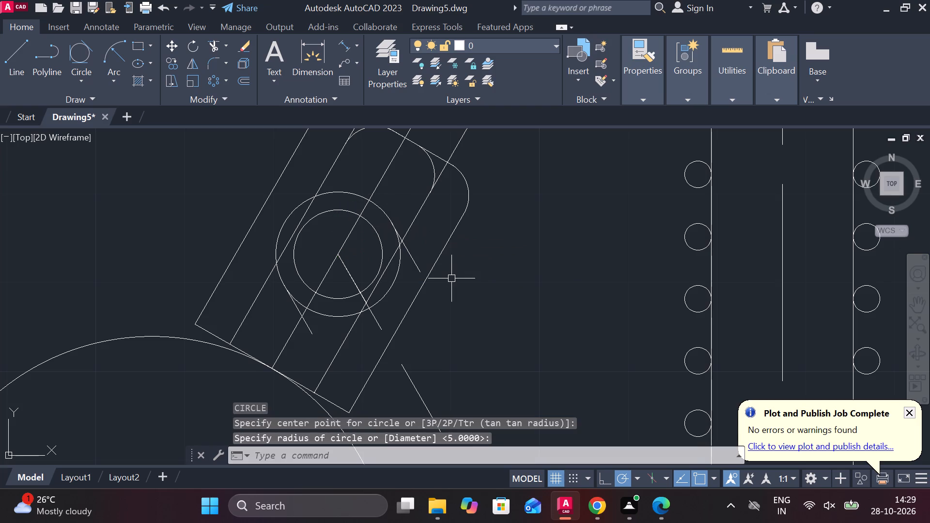
key(Escape)
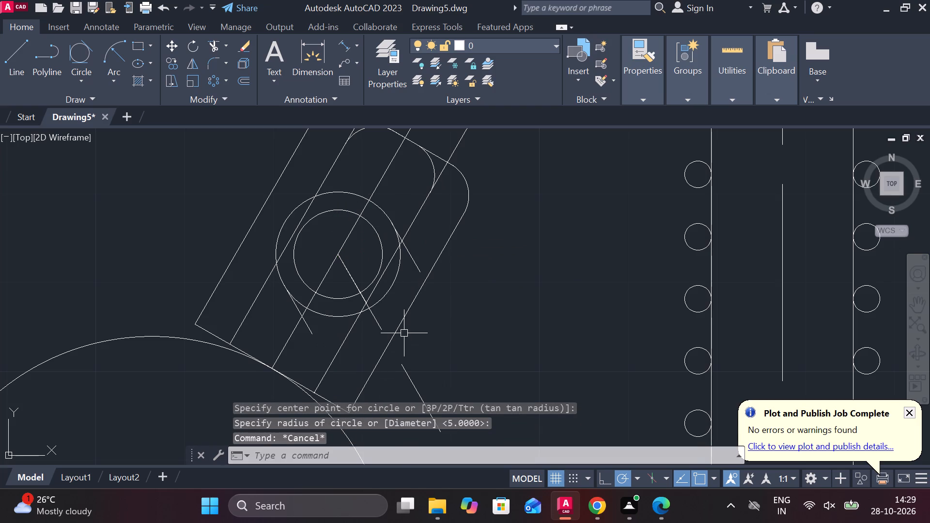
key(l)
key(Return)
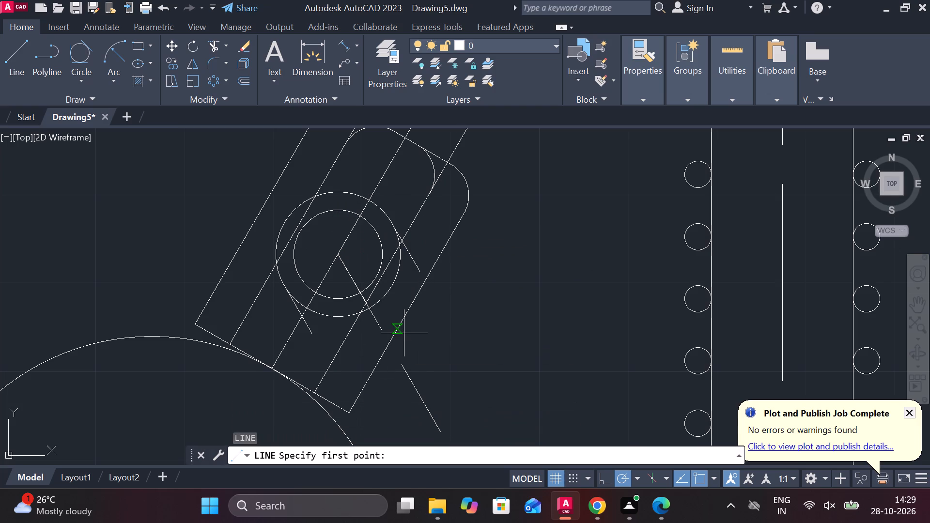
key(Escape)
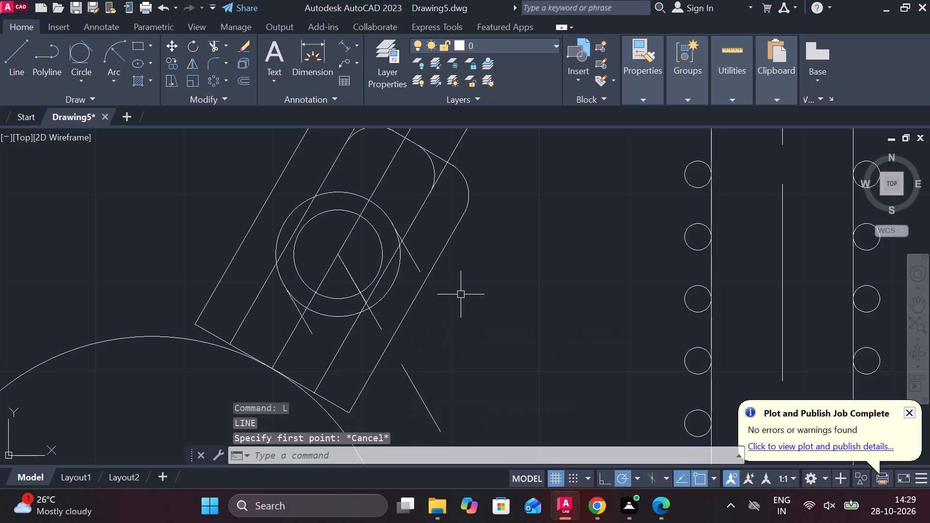
Erase the short line running from the pin circle's centre along the dashed link.
click(351, 276)
text(E)
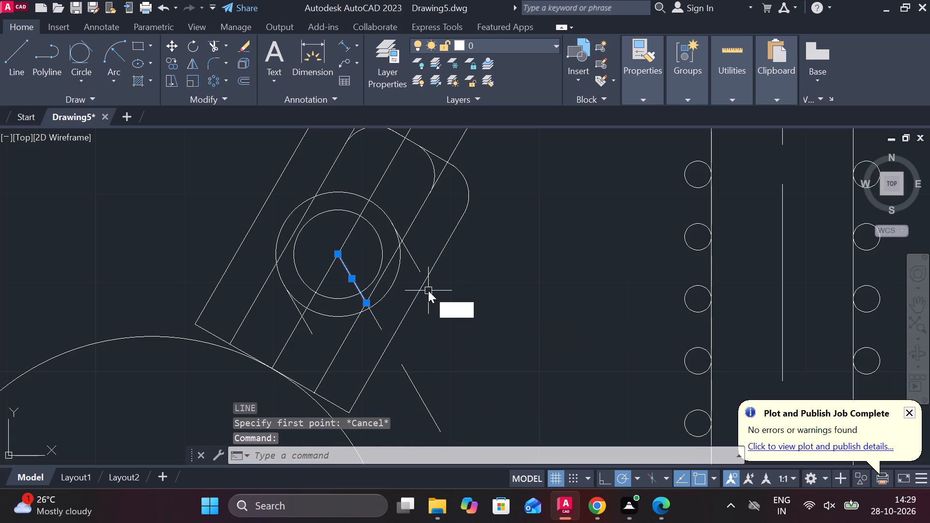
key(space)
Draw an 18-long line from the pin centre along the dashed link, continuing with a perpendicular segment about 8.5 long.
key(l)
key(Return)
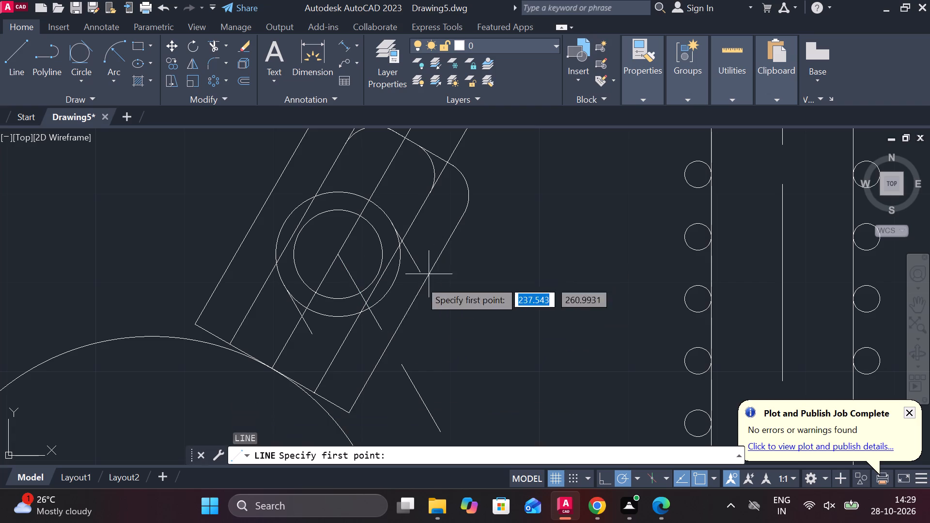
click(340, 254)
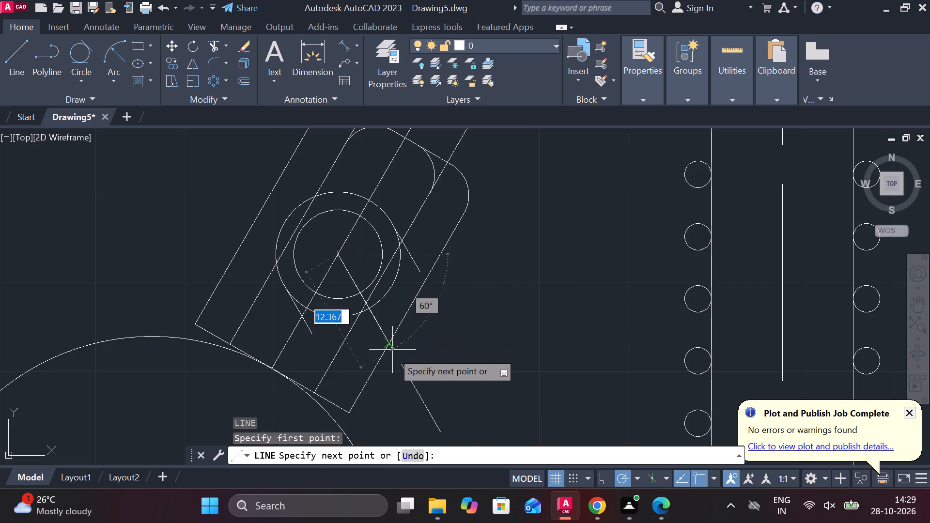
scroll(383, 331, up, 3)
scroll(396, 390, down, 3)
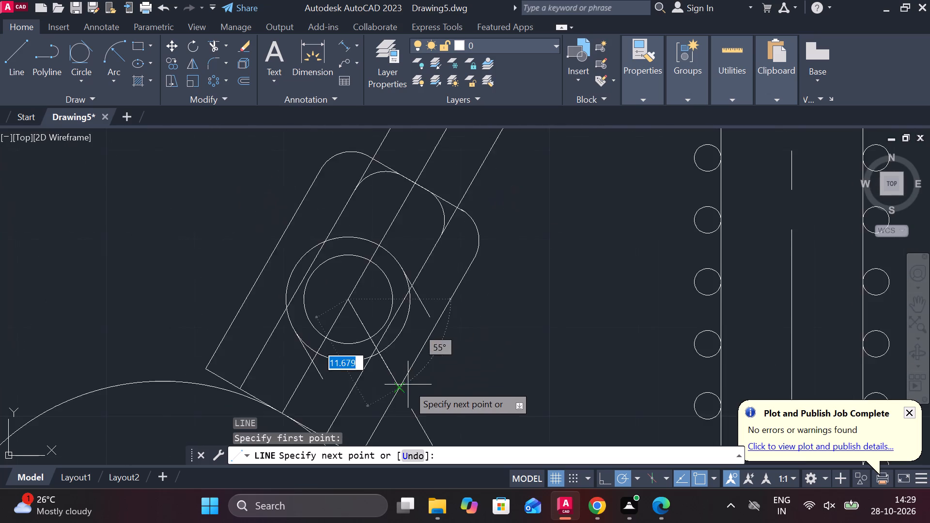
scroll(408, 385, down, 3)
middle_drag(422, 387, 379, 268)
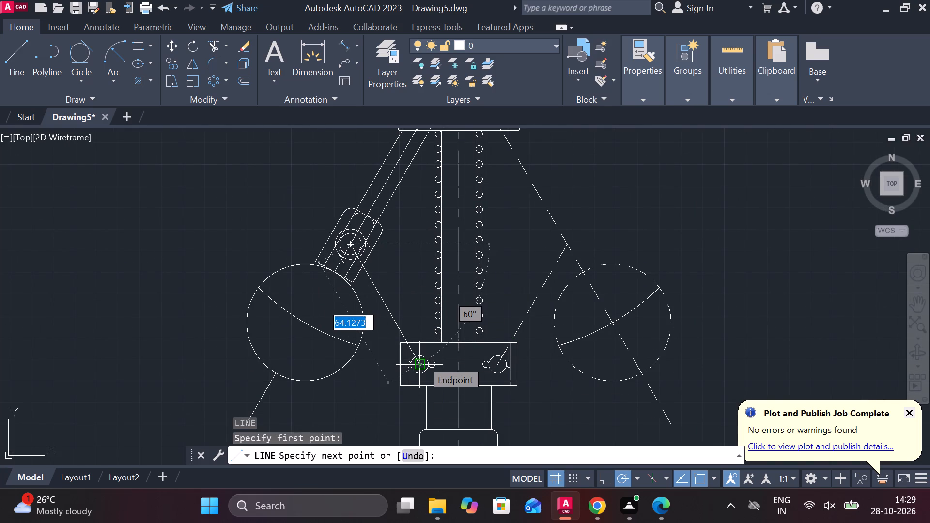
text(18)
key(Return)
scroll(379, 255, up, 3)
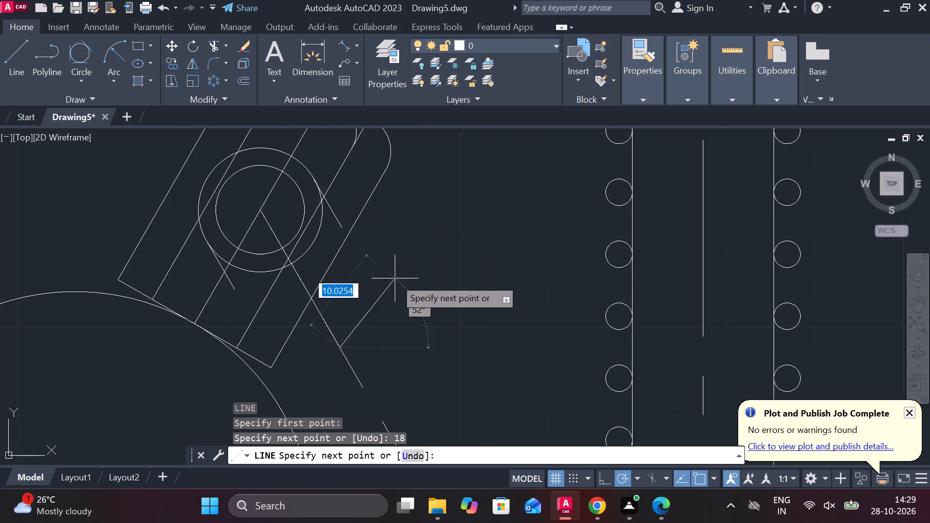
click(401, 303)
key(Escape)
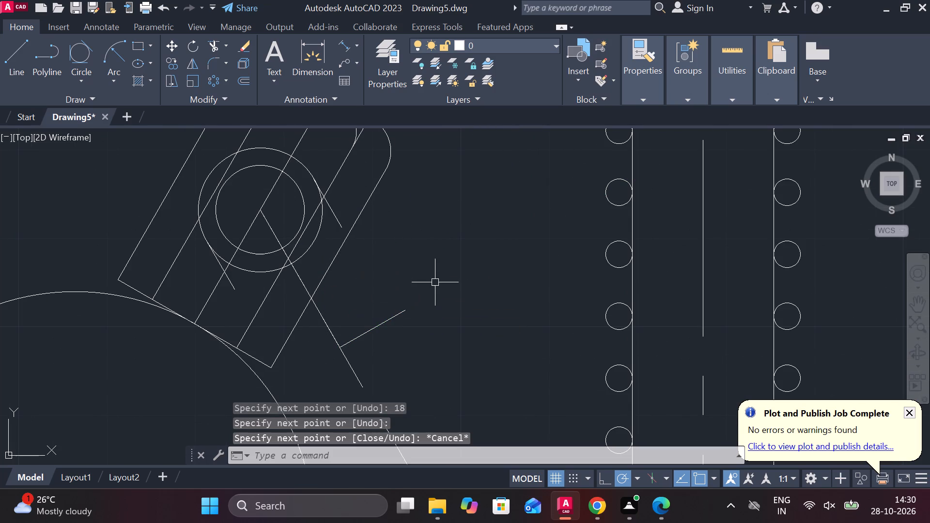
Mirror the perpendicular end segment about the 18-long link centre line.
click(382, 328)
text(MI)
key(Return)
click(342, 346)
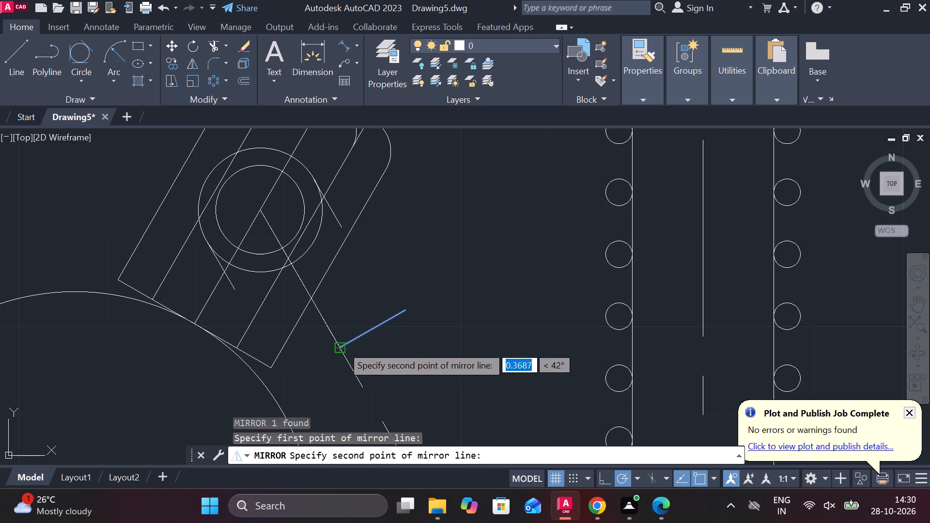
click(258, 210)
drag(306, 267, 258, 210)
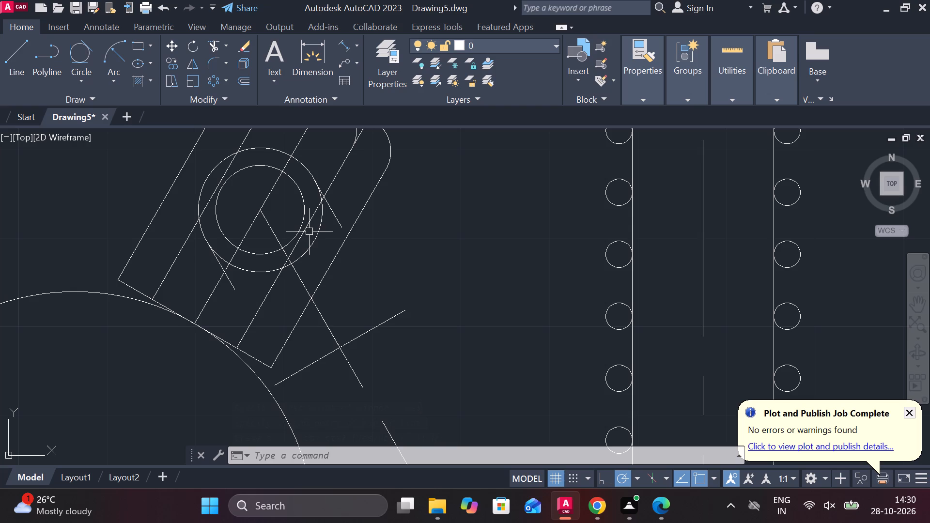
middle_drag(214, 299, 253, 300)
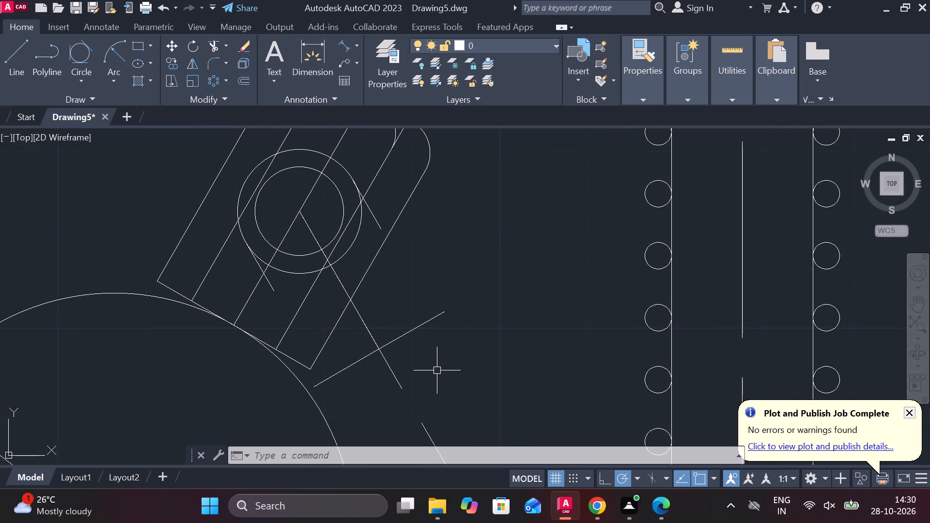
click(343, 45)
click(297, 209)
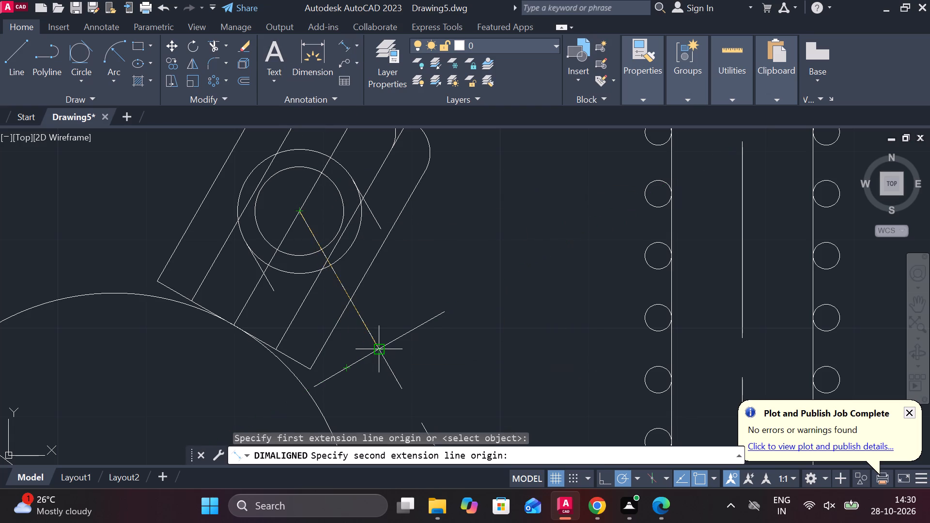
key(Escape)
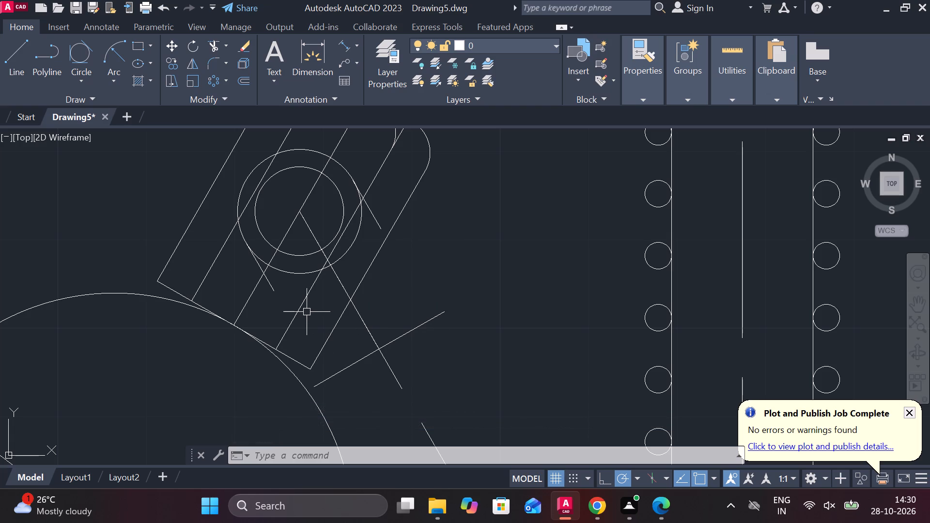
Extend both offset link edges down to the perpendicular cross line, taking the one nearer the ball past it.
text(EX)
key(space)
click(275, 288)
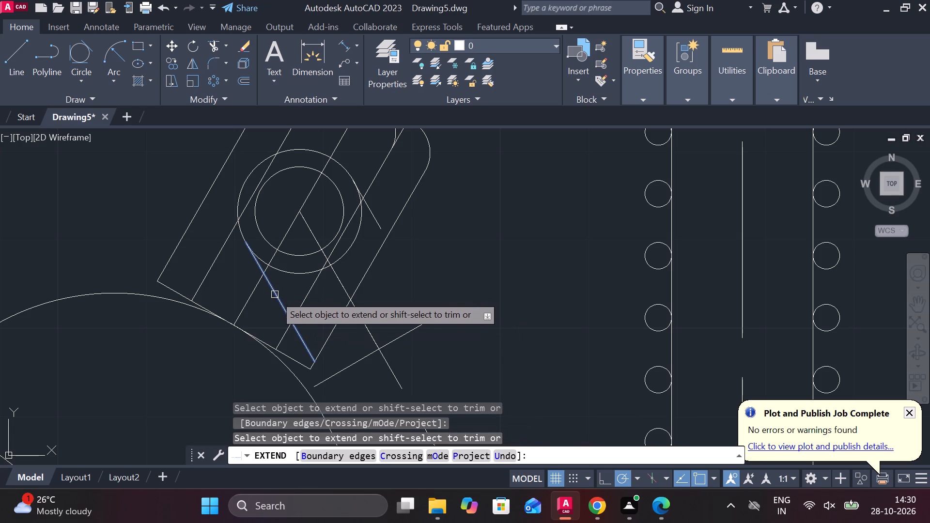
click(275, 296)
click(309, 354)
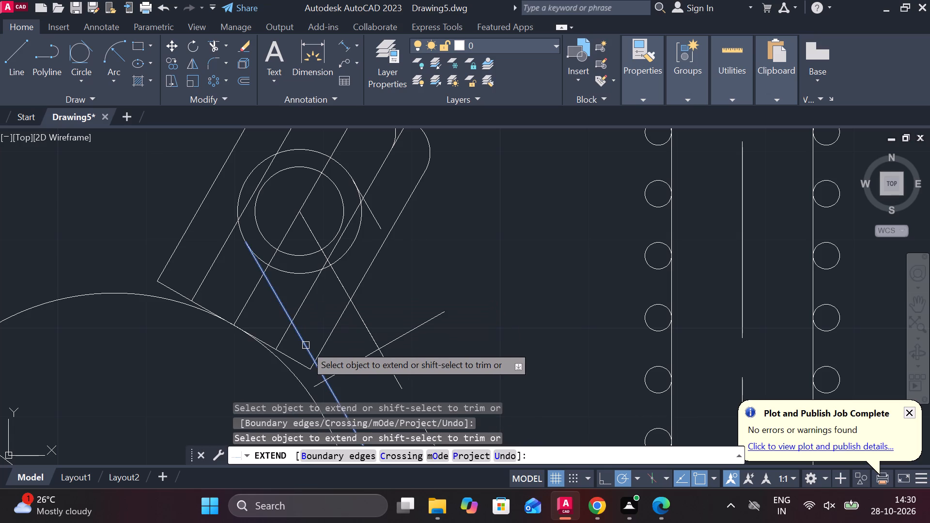
click(306, 345)
click(380, 220)
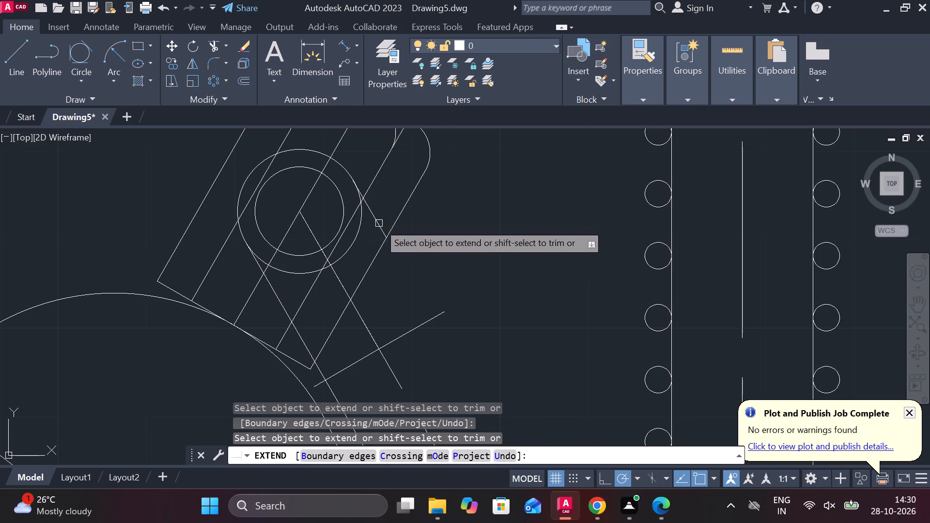
click(379, 235)
key(Escape)
Trim the cross line's ends outside the two link edges and the link edge's overshoot beyond the cross line.
text(TR)
key(space)
click(441, 315)
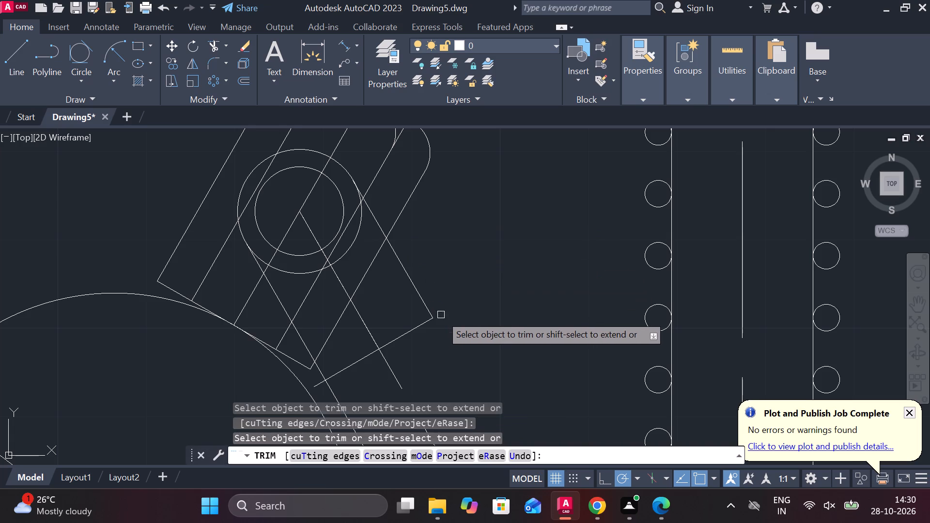
middle_drag(449, 323, 475, 285)
click(339, 347)
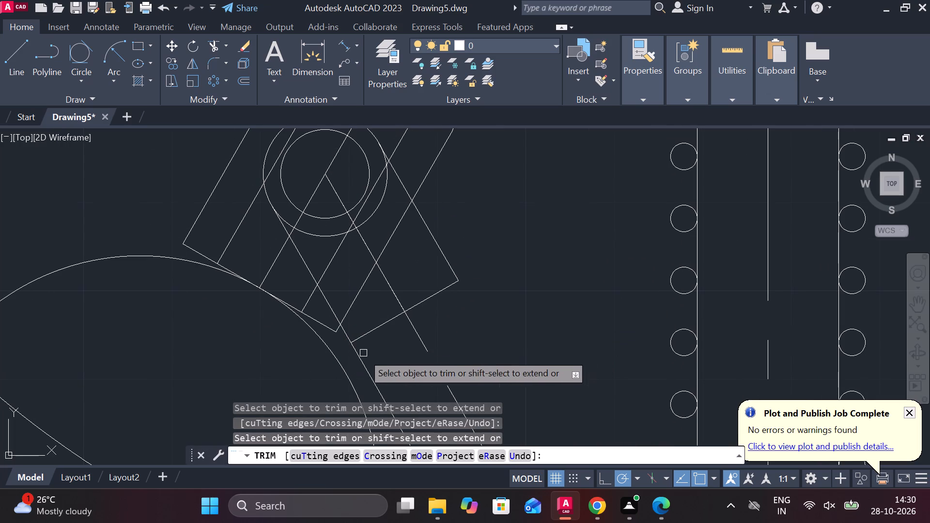
click(361, 356)
scroll(446, 321, down, 3)
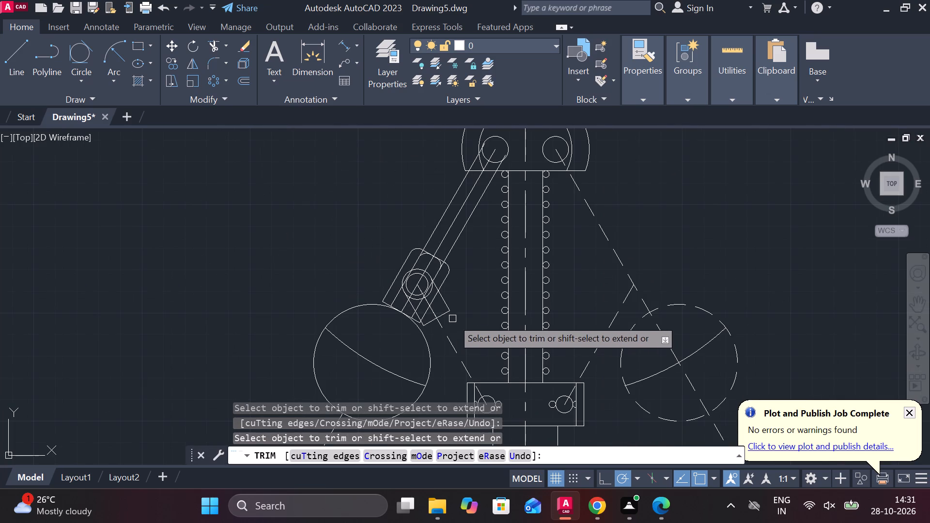
Trim the inner sleeve lines crossing the left arm's outer pin circle and that circle's lower arc between the two link edges.
scroll(432, 300, up, 2)
scroll(410, 266, up, 2)
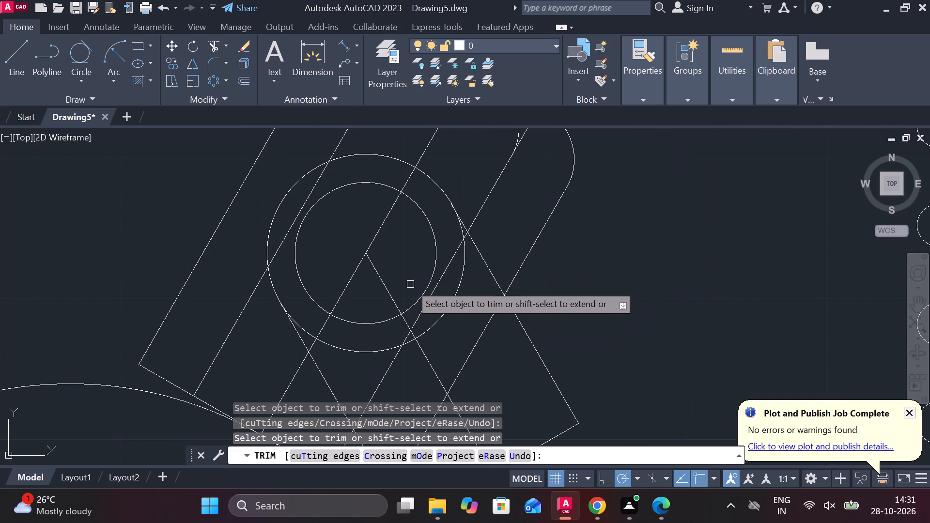
click(436, 281)
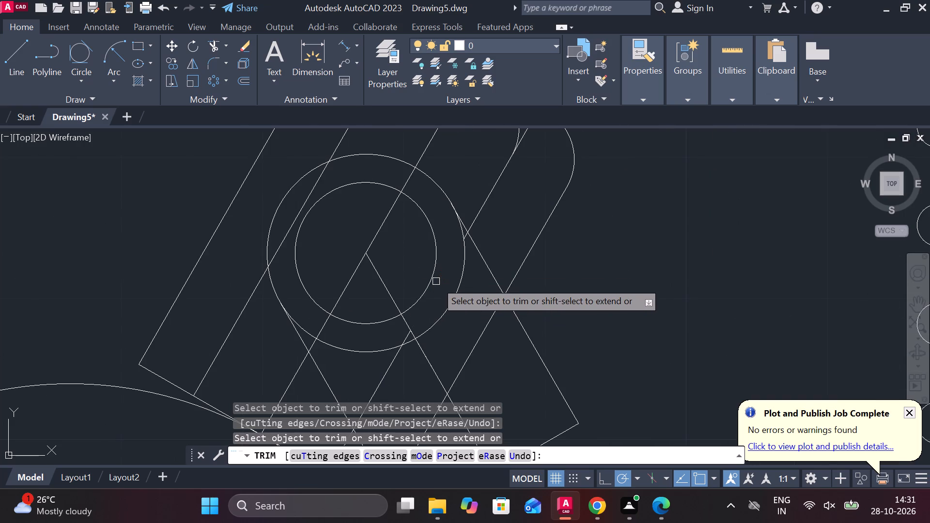
scroll(461, 251, up, 2)
click(474, 214)
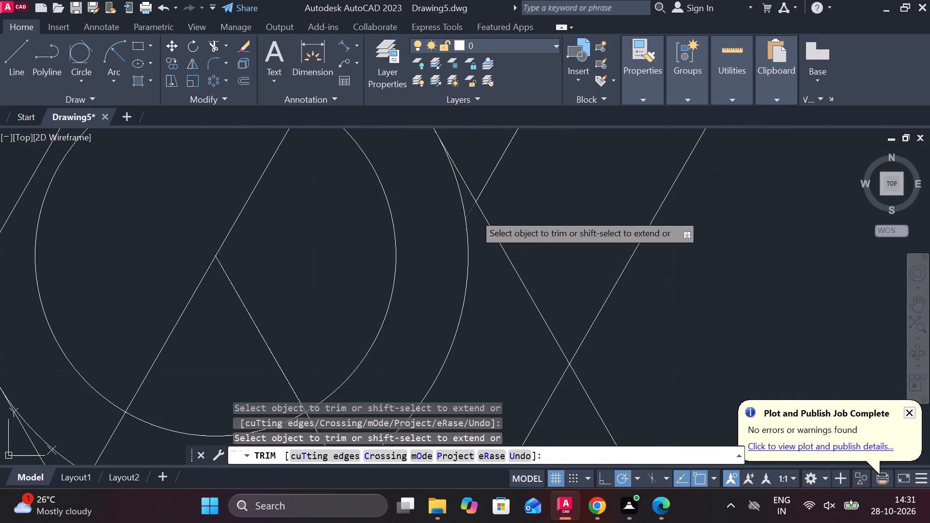
click(460, 292)
scroll(459, 292, down, 1)
click(465, 303)
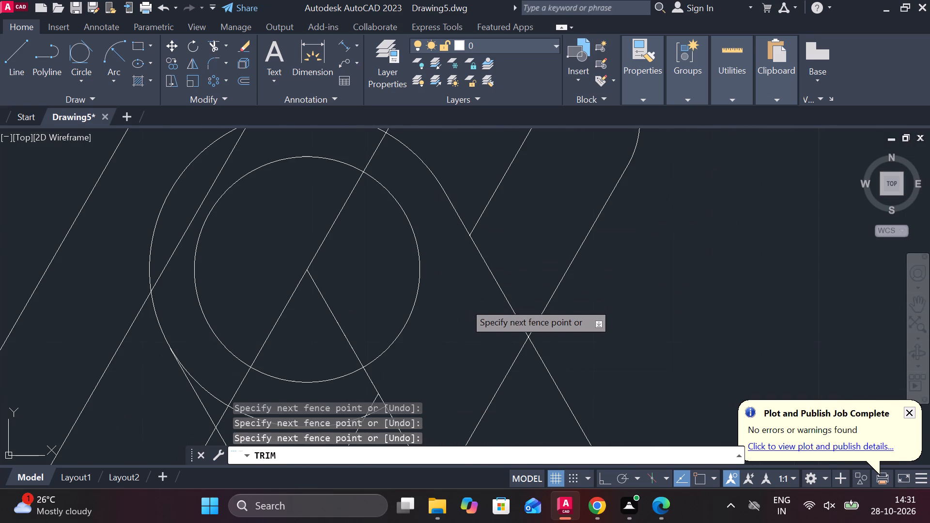
scroll(465, 303, down, 2)
click(418, 349)
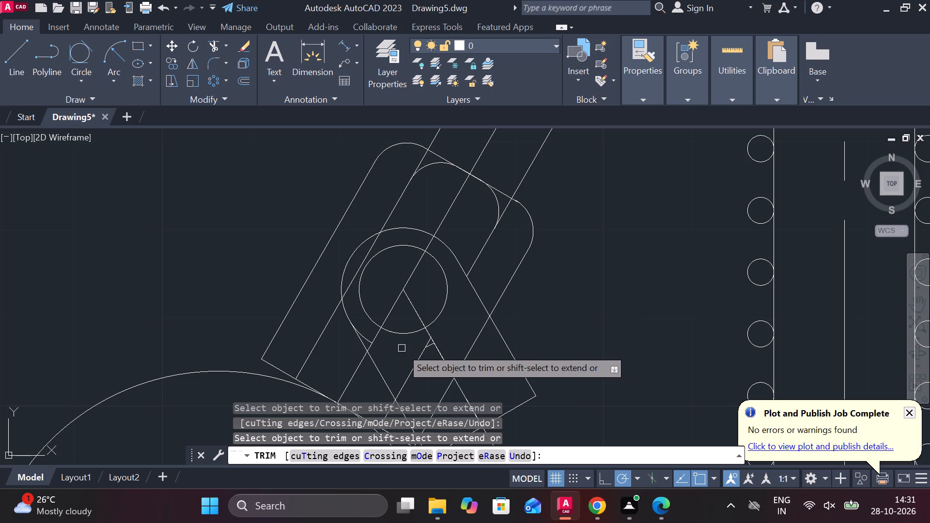
click(365, 340)
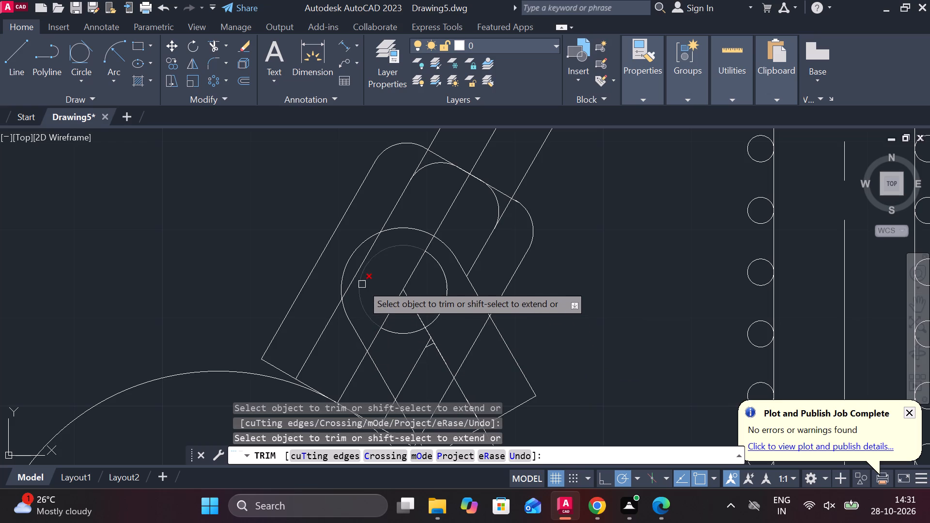
click(350, 283)
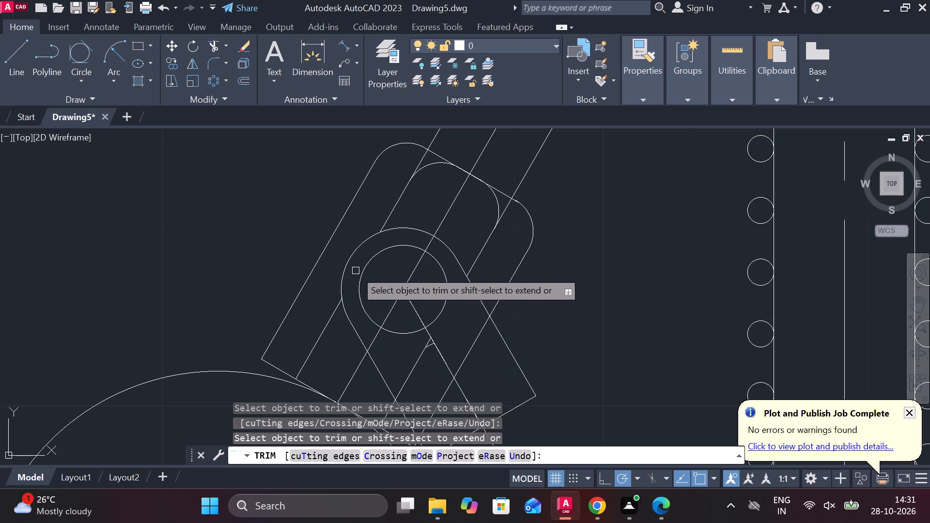
Trim the overlapping solid link centre line near the pin and the leftover inner sleeve line pieces between the link edges.
click(412, 307)
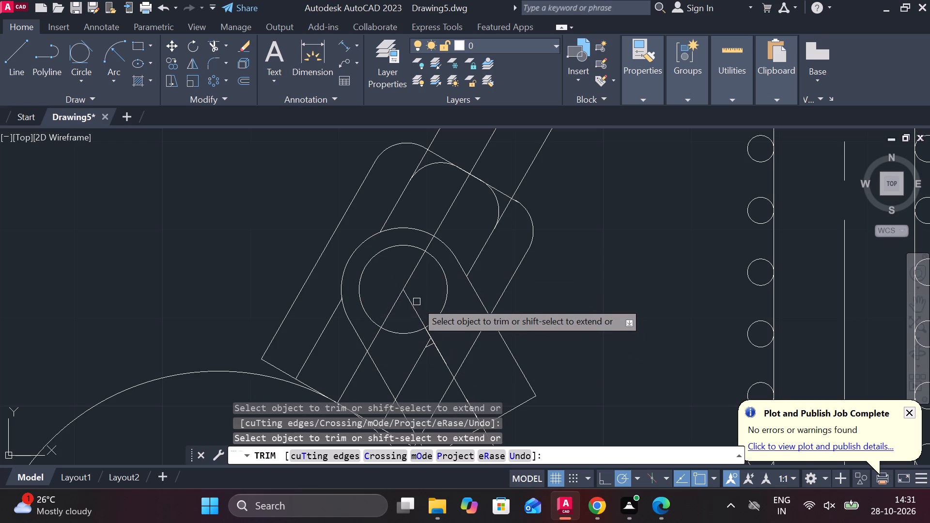
click(430, 350)
click(429, 344)
click(419, 349)
middle_drag(419, 353, 454, 250)
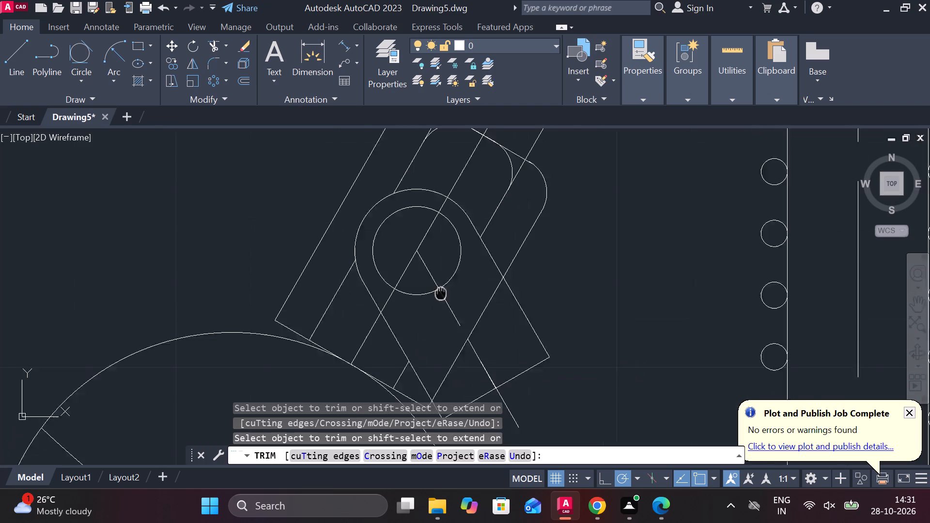
middle_drag(454, 250, 461, 236)
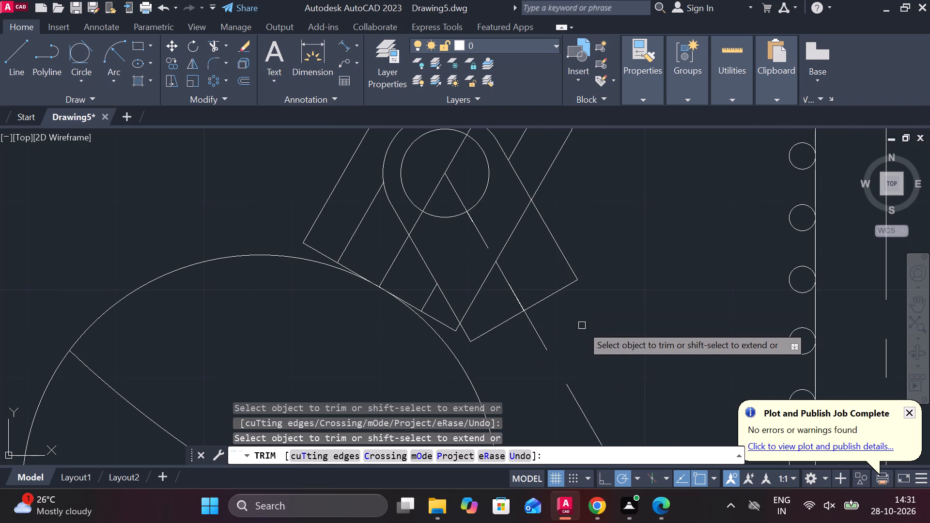
scroll(585, 325, down, 3)
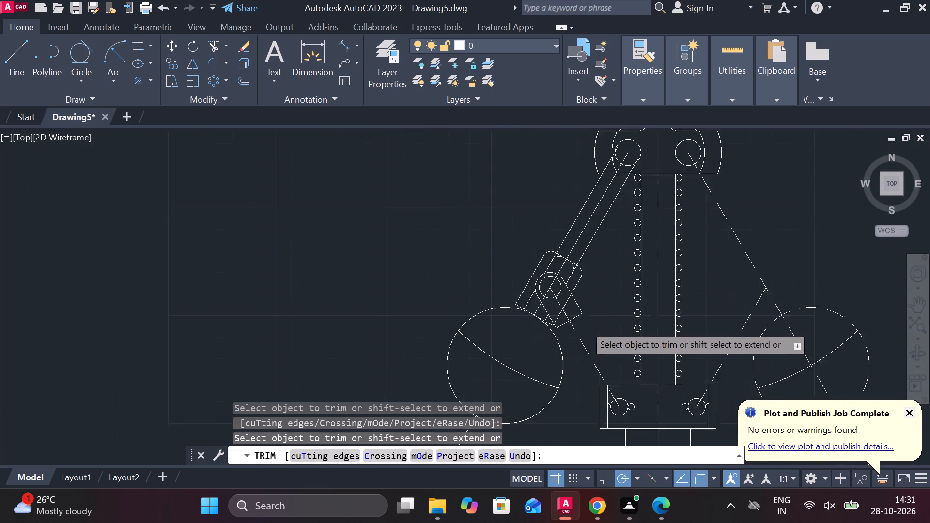
scroll(585, 325, down, 1)
scroll(583, 319, up, 2)
middle_drag(604, 298, 572, 296)
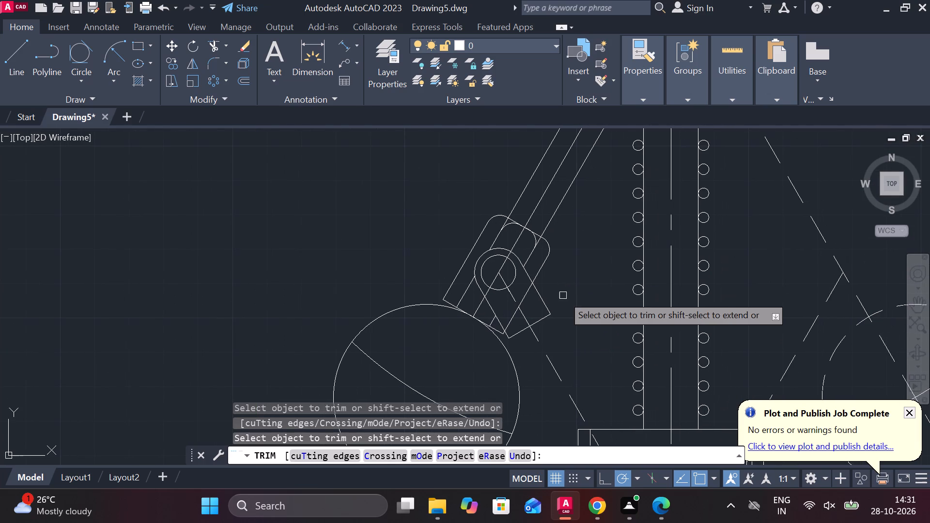
key(Escape)
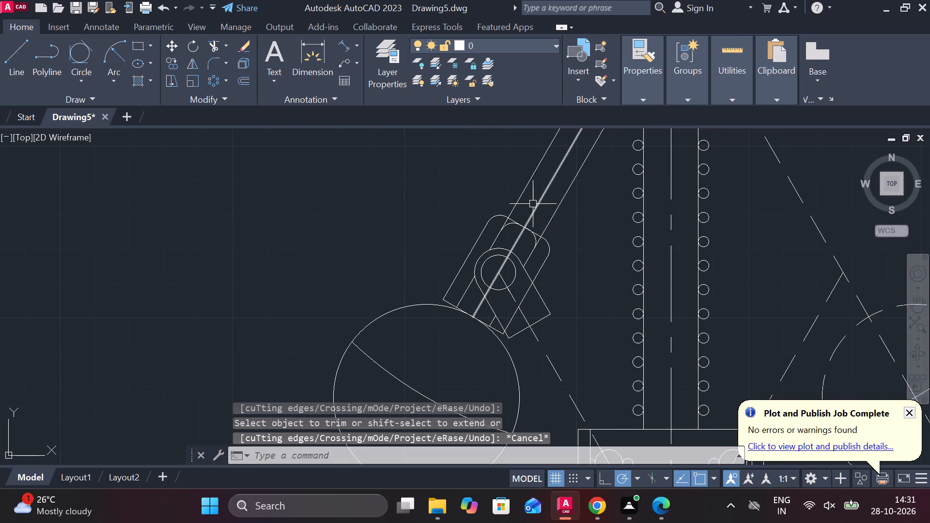
Change the linetype of the left arm's middle line to CENTER.
click(533, 204)
click(642, 103)
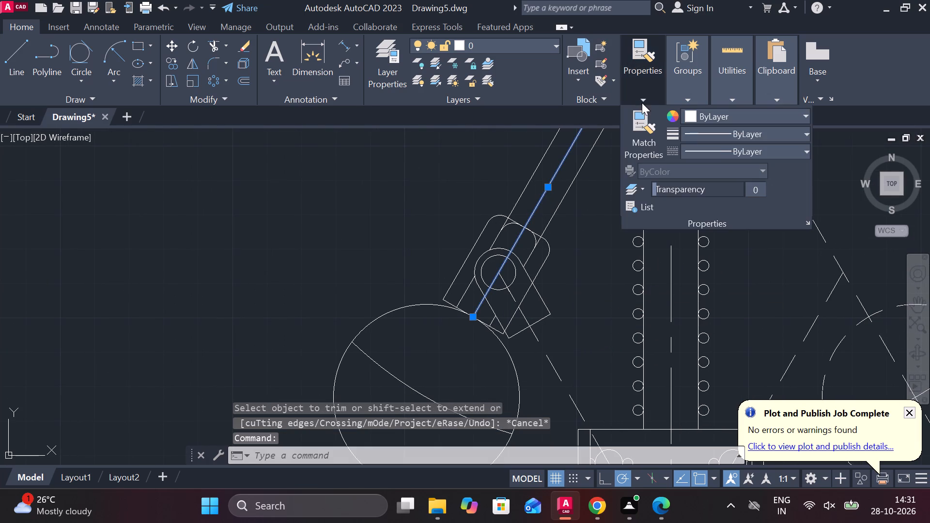
click(729, 144)
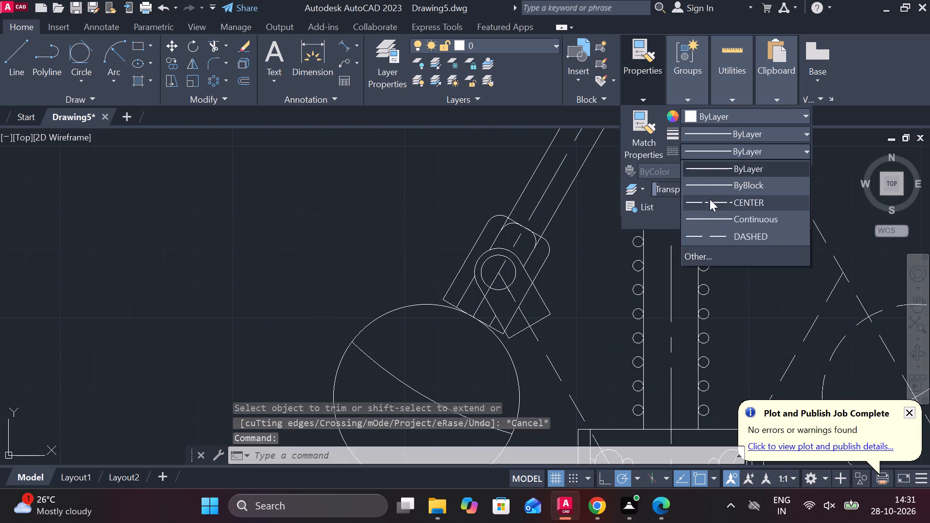
click(710, 199)
key(Escape)
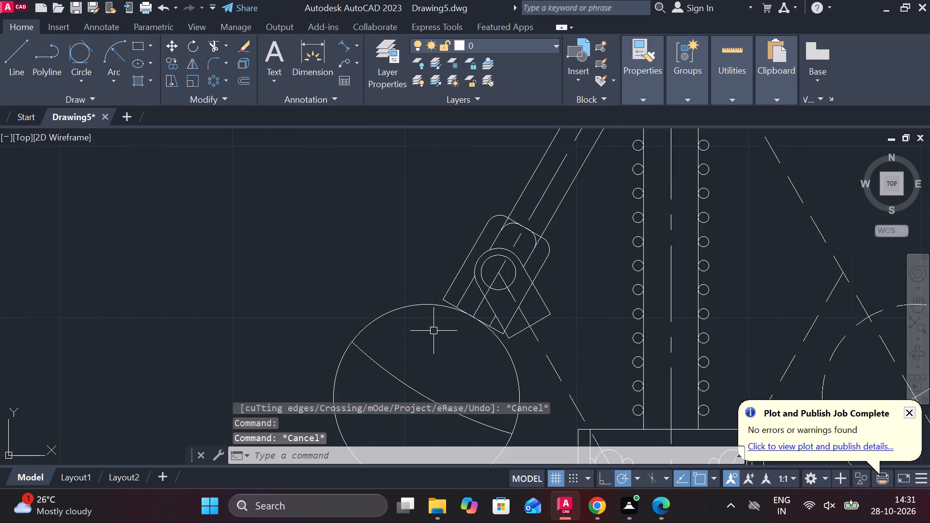
Extend the sleeve's two outer edges and two inner lines down to the left ball's circle.
scroll(434, 330, up, 1)
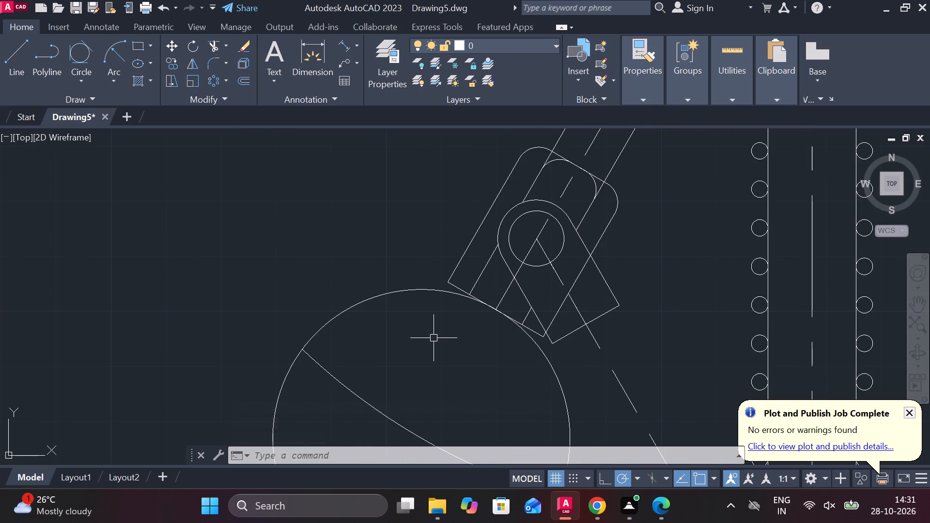
scroll(451, 251, up, 1)
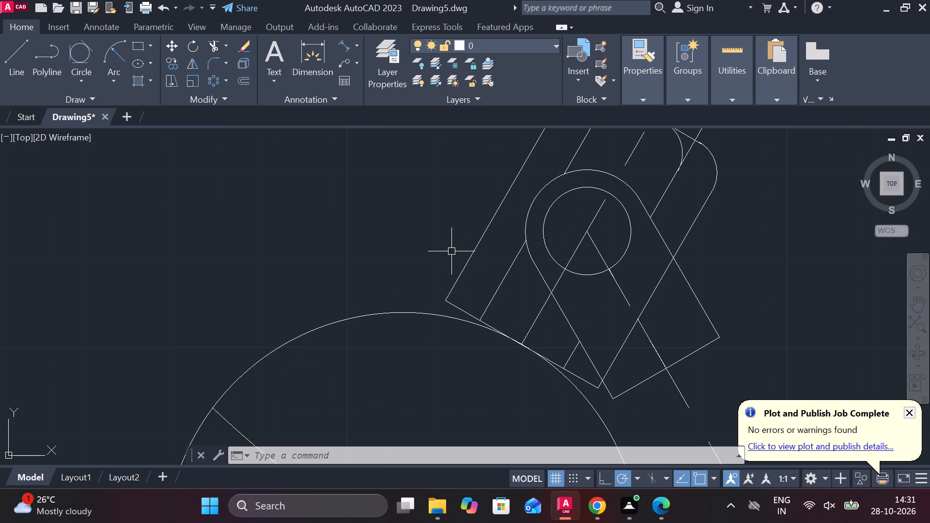
text(EX)
key(space)
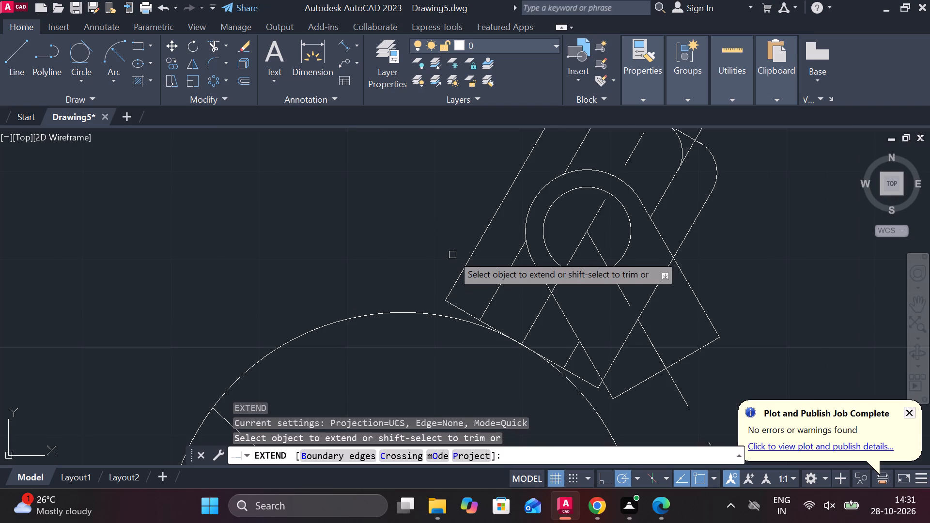
click(460, 269)
click(485, 307)
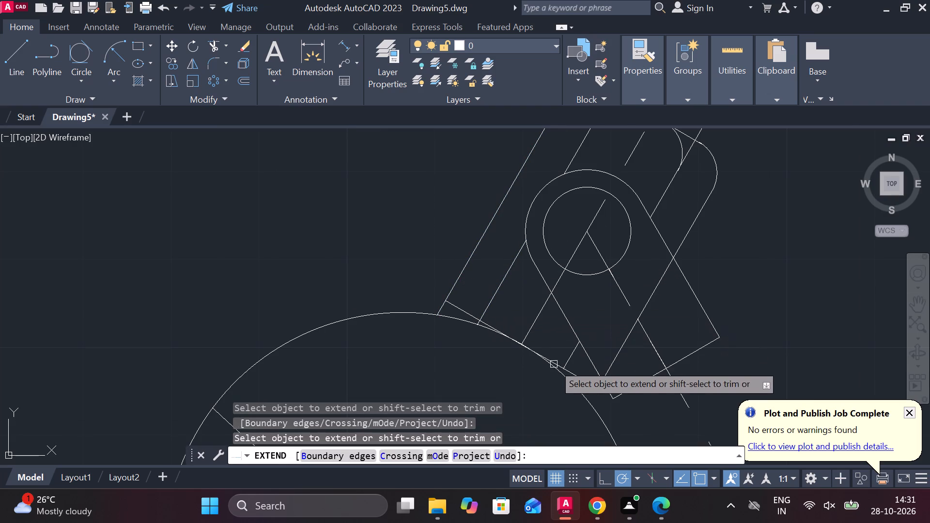
click(570, 364)
click(607, 373)
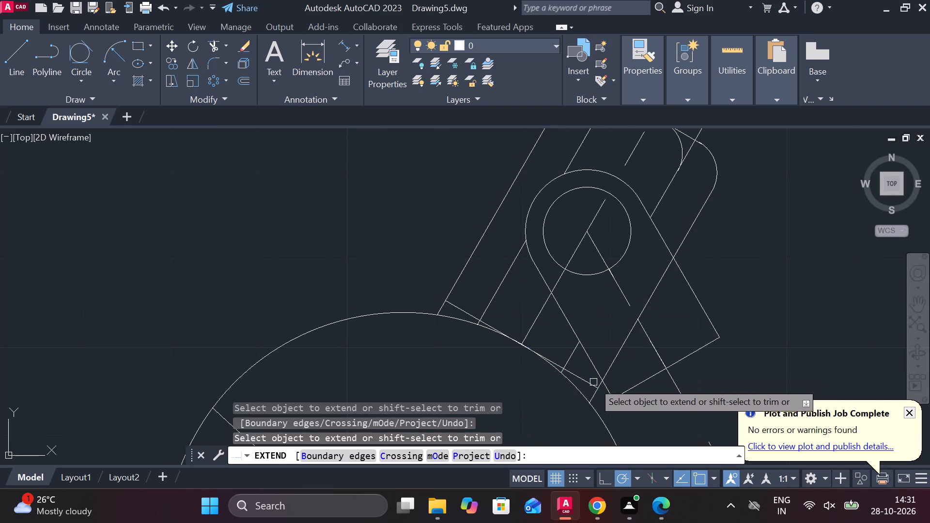
key(Escape)
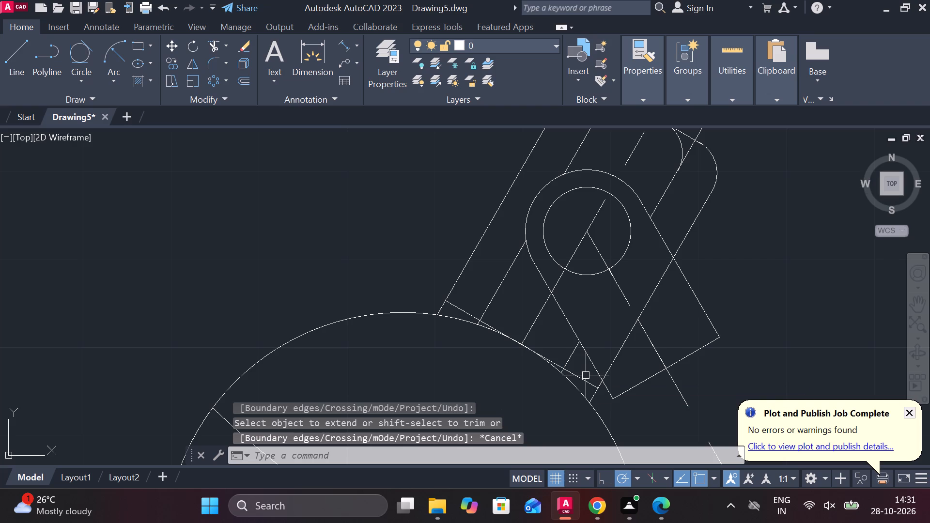
Erase both segments of the straight cross line at the sleeve's lower end beside the left ball.
click(585, 374)
key(Escape)
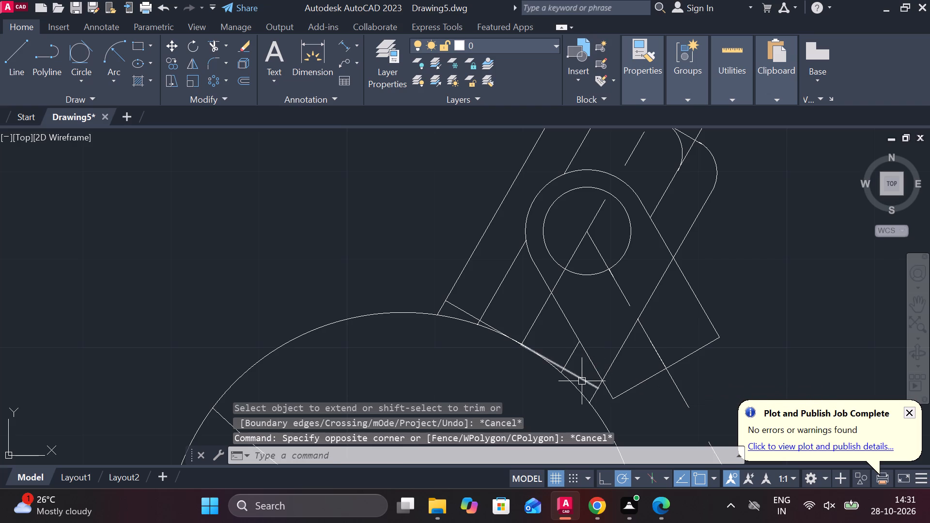
click(581, 381)
text(E)
key(space)
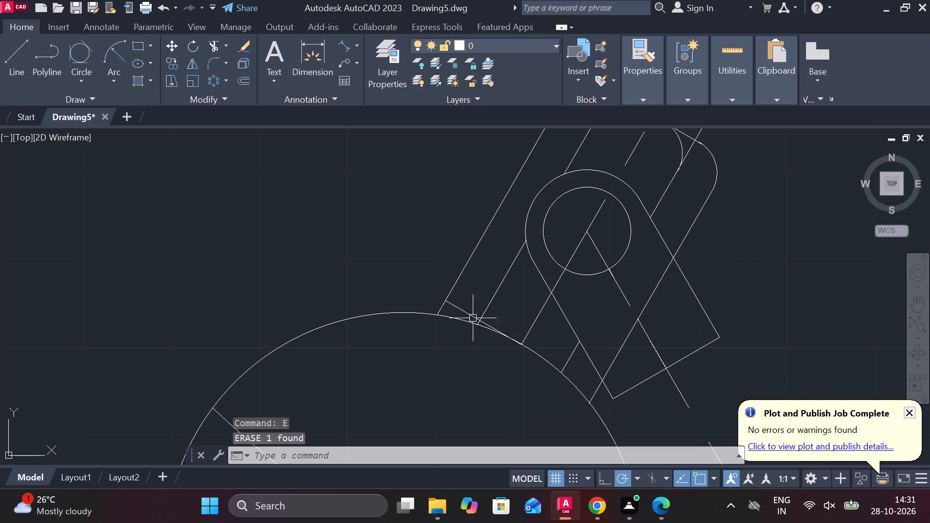
click(467, 314)
text(E)
key(space)
Check the distance between the sleeve's two outer edges where they meet the left ball, using a linear dimension.
scroll(467, 314, down, 2)
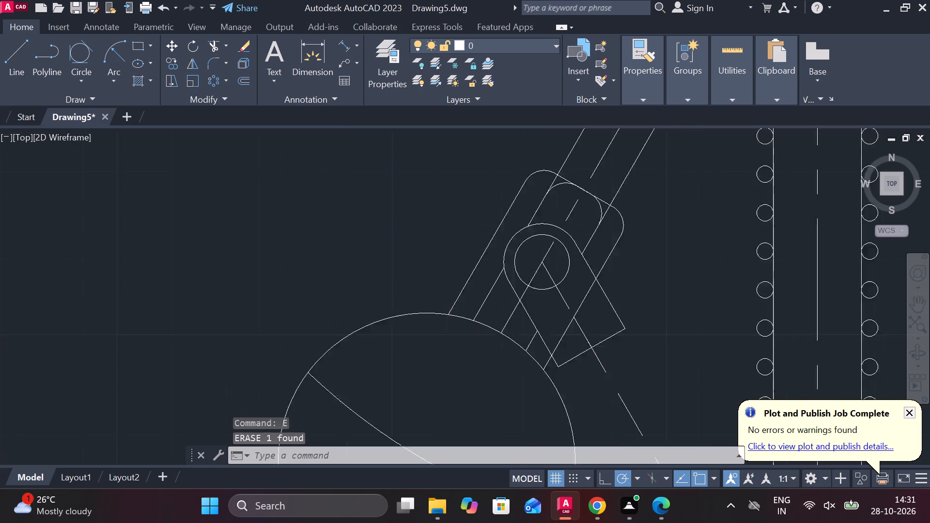
scroll(467, 314, down, 1)
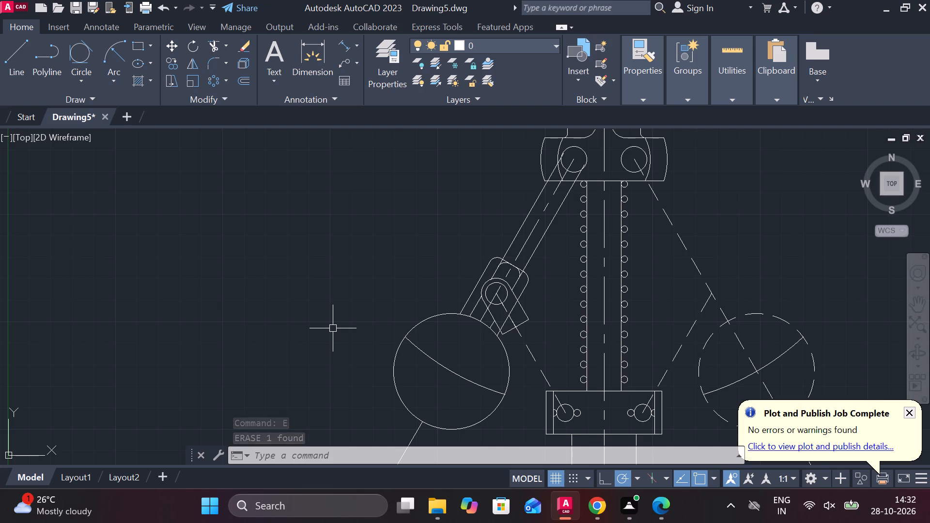
click(353, 44)
click(353, 66)
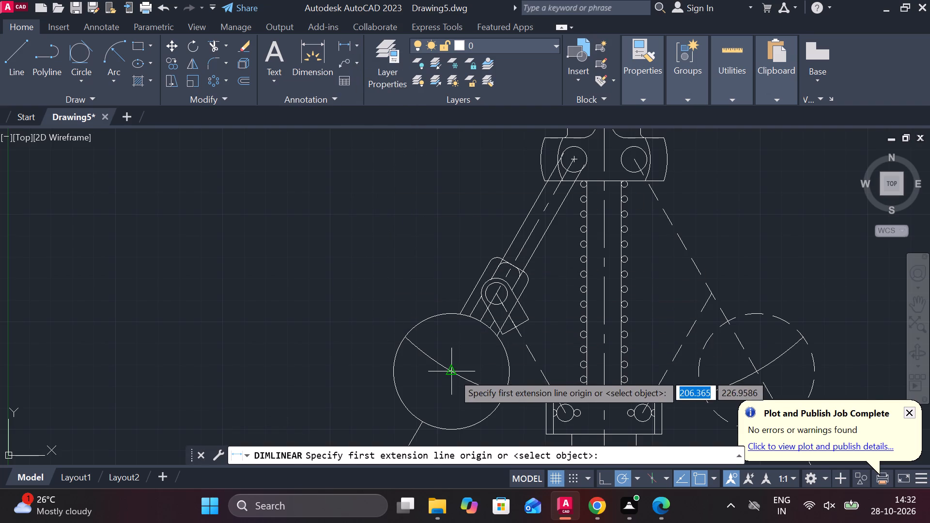
scroll(452, 377, up, 3)
middle_drag(503, 257, 454, 408)
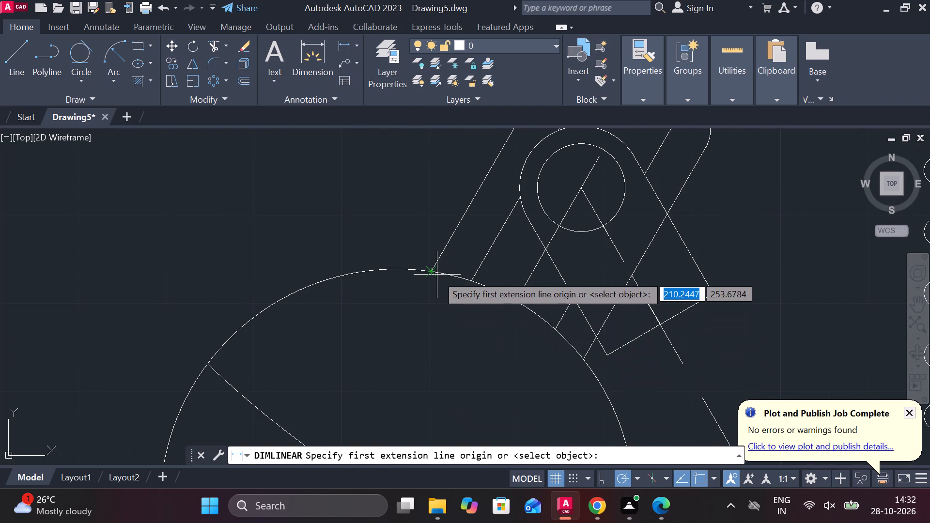
click(436, 272)
click(589, 354)
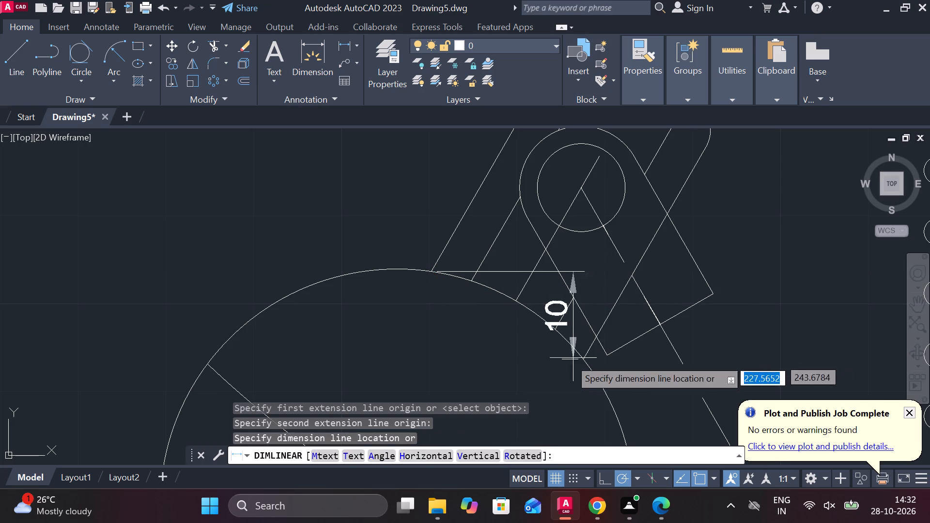
key(Escape)
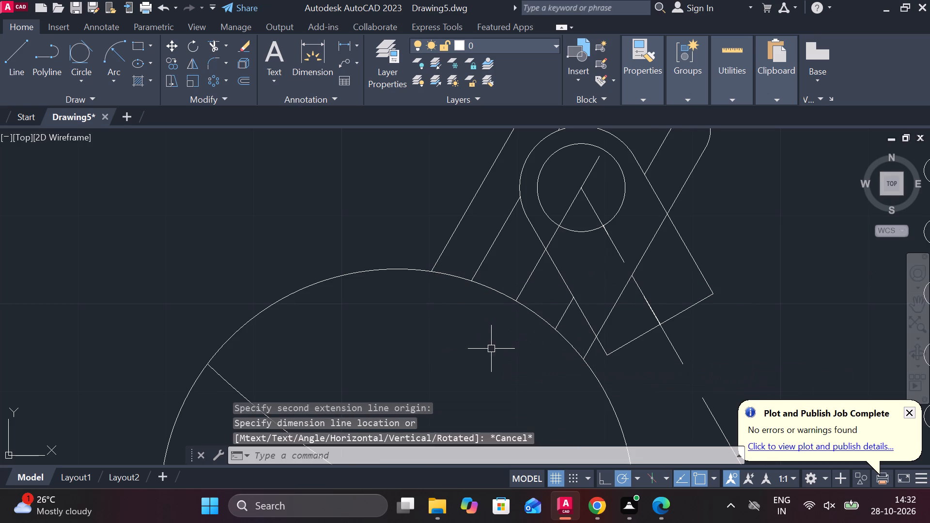
Change the linetype of the curved line inside the right ball to CENTER.
scroll(491, 349, down, 3)
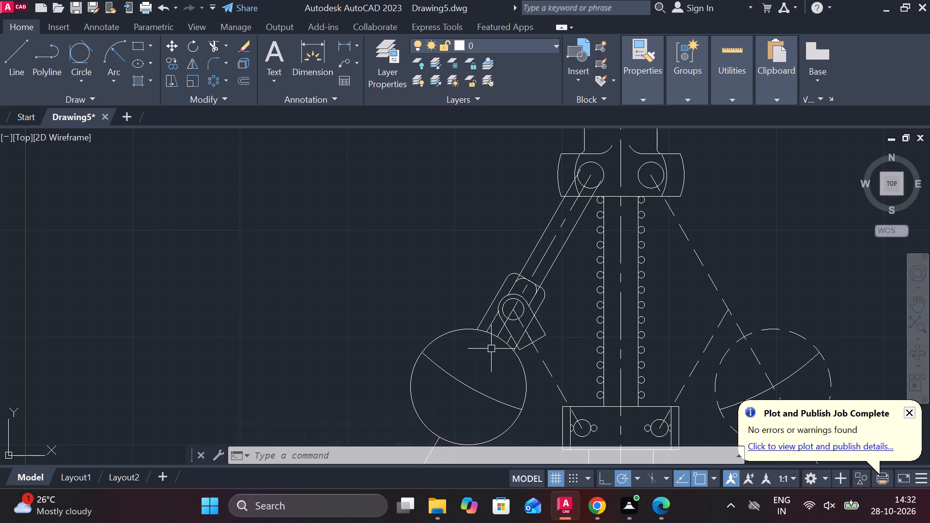
middle_drag(697, 220, 640, 208)
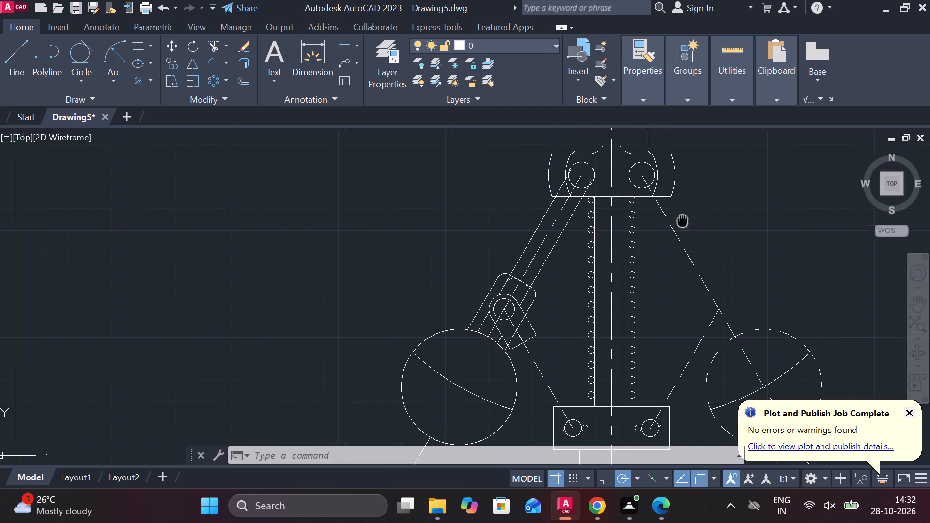
middle_drag(640, 208, 449, 122)
scroll(528, 214, down, 2)
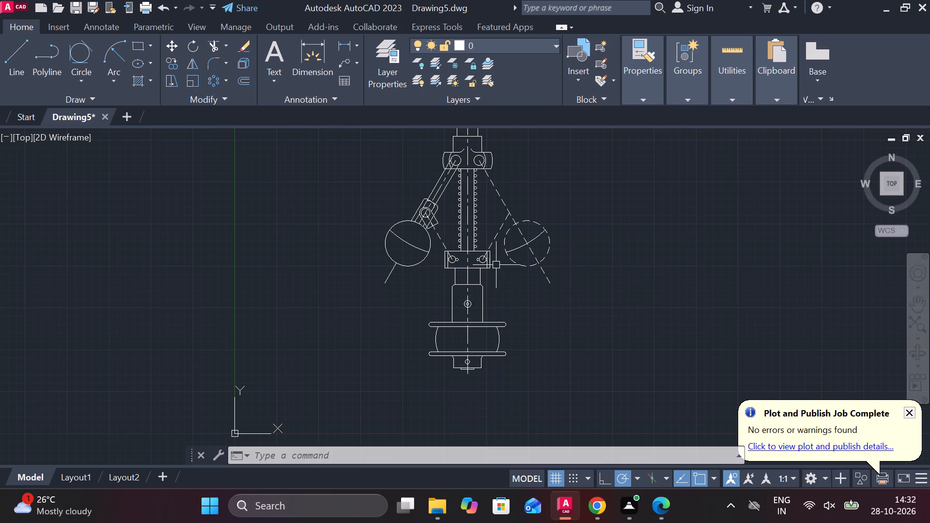
scroll(385, 244, up, 2)
click(737, 249)
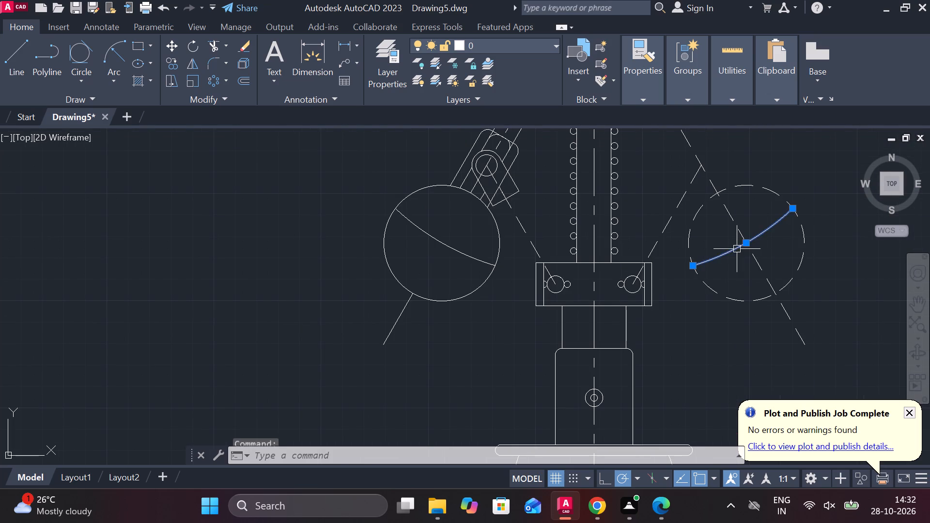
click(649, 89)
click(762, 149)
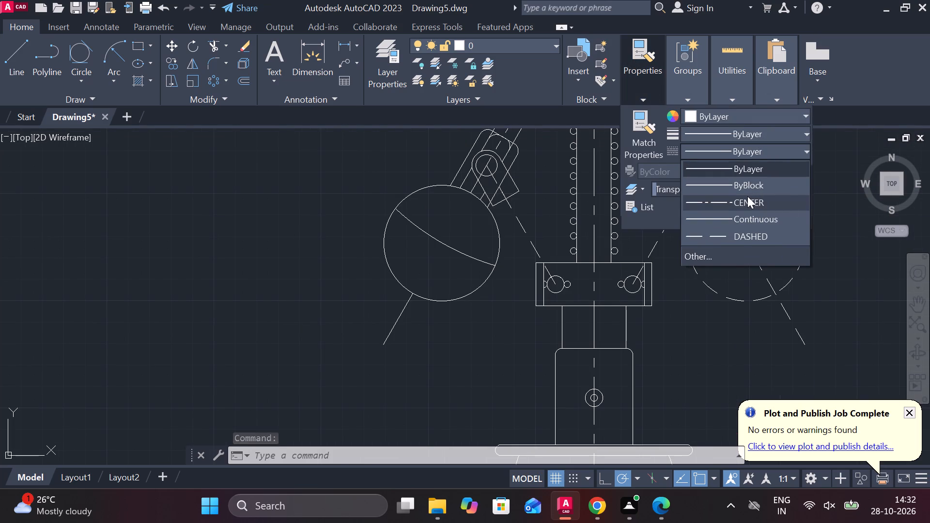
click(747, 196)
click(717, 335)
key(Escape)
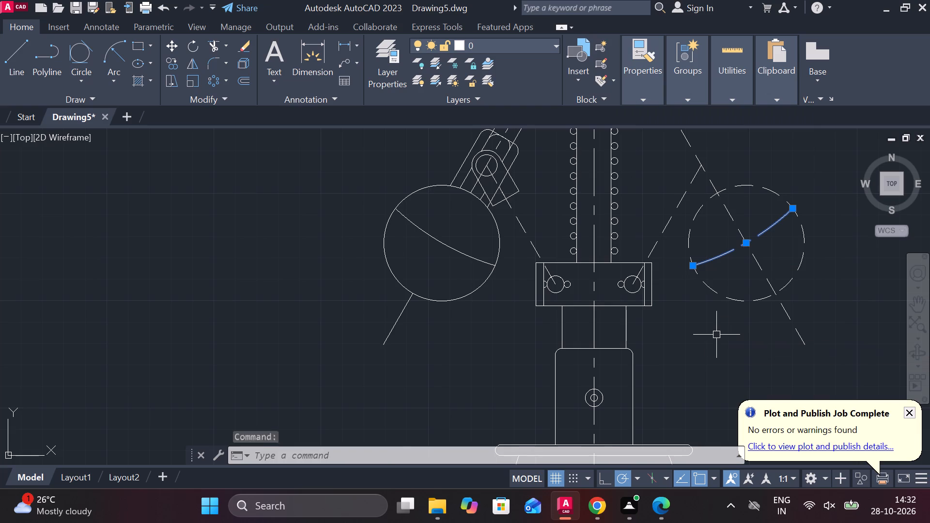
key(Escape)
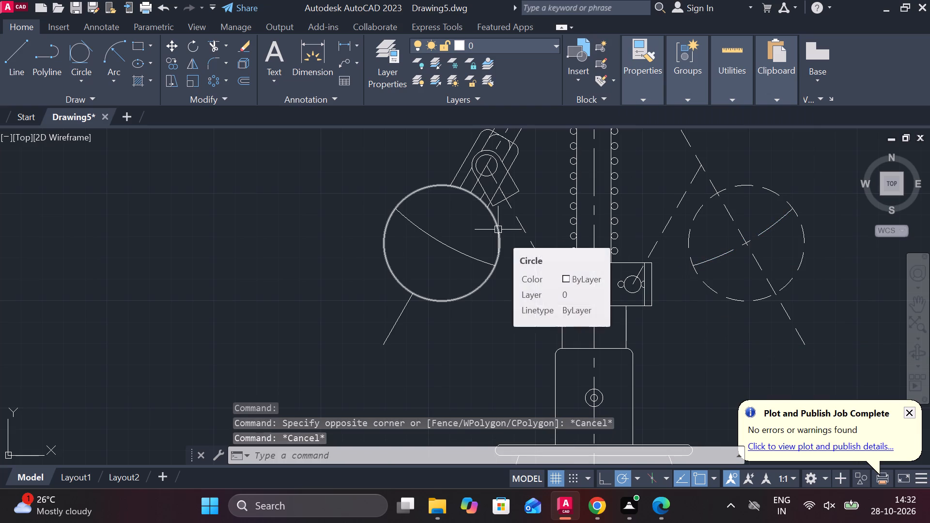
Erase the short slanted line protruding below the left ball.
click(401, 321)
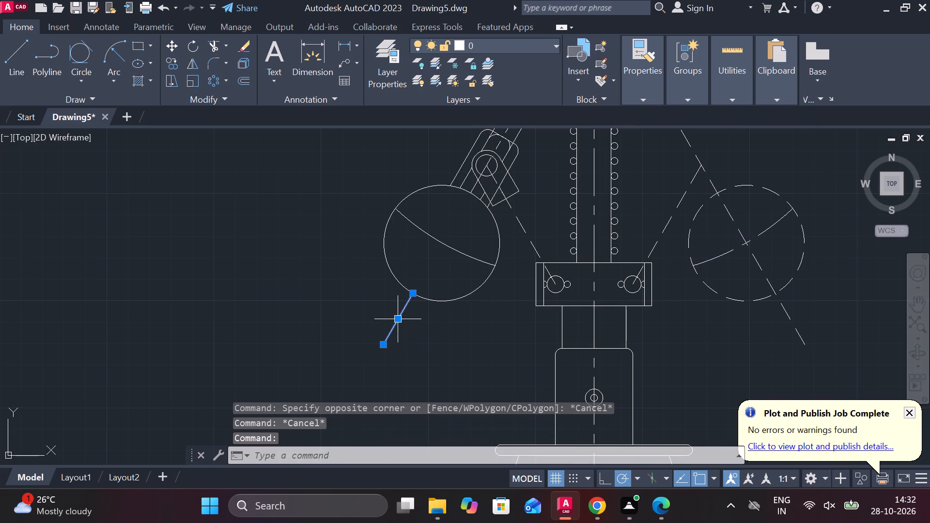
text(E)
key(space)
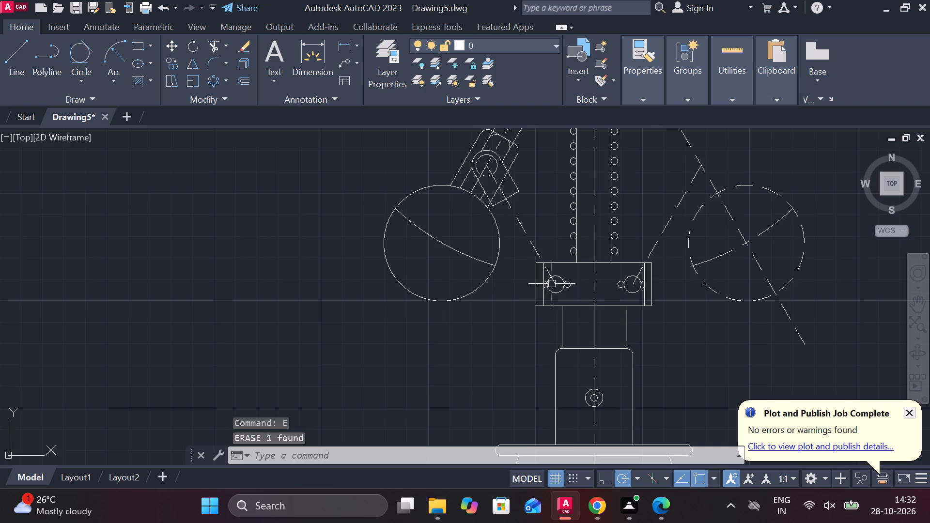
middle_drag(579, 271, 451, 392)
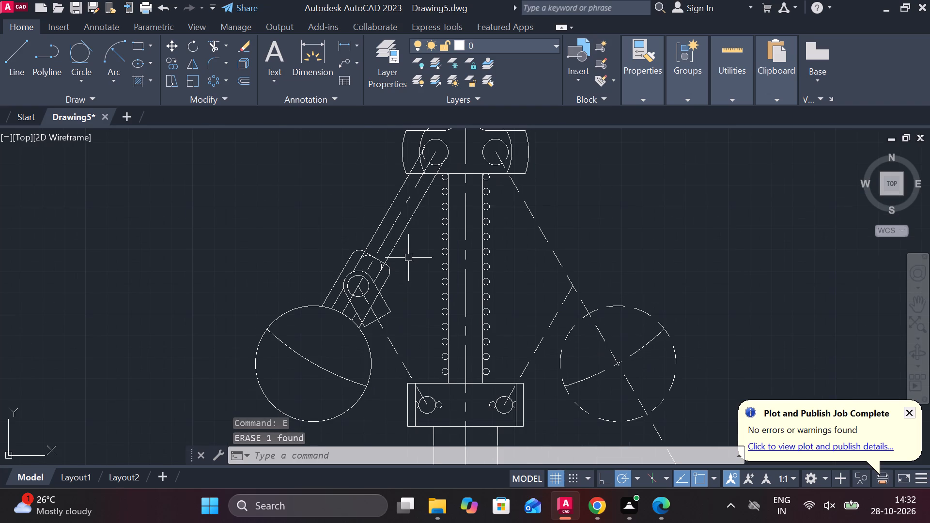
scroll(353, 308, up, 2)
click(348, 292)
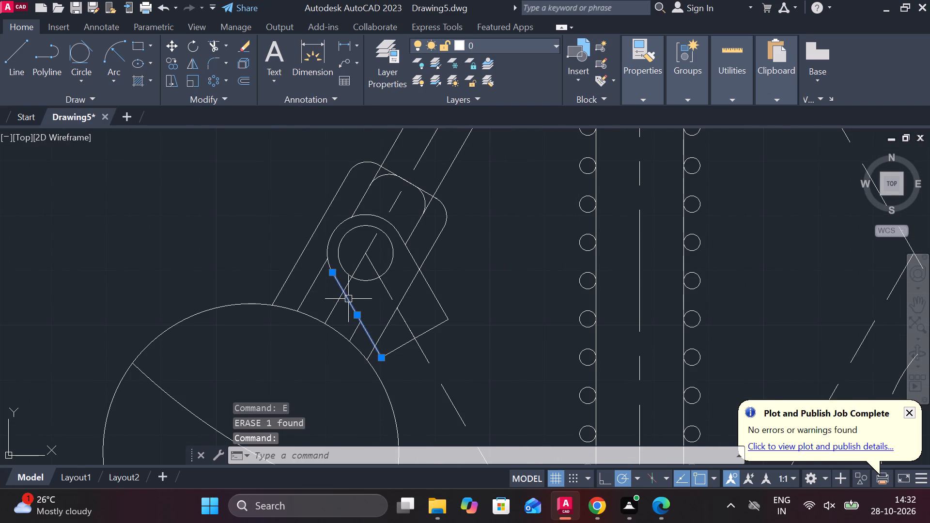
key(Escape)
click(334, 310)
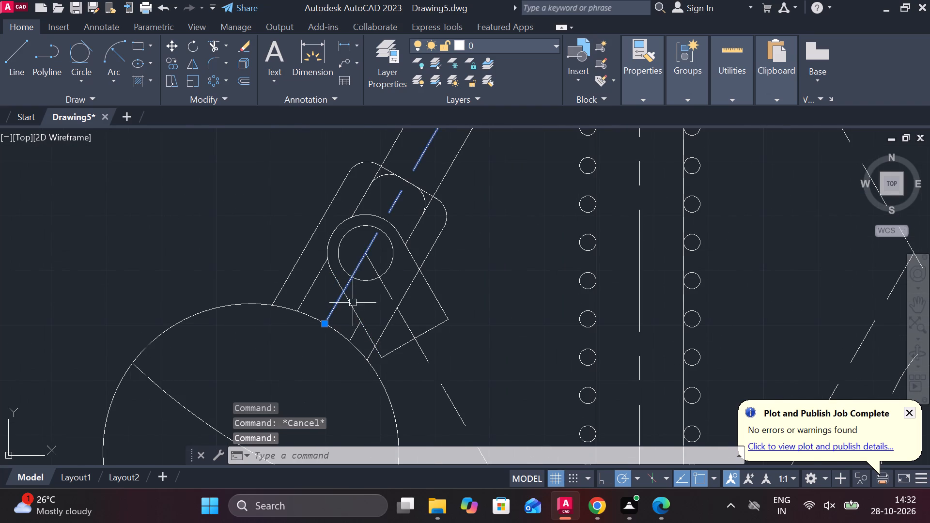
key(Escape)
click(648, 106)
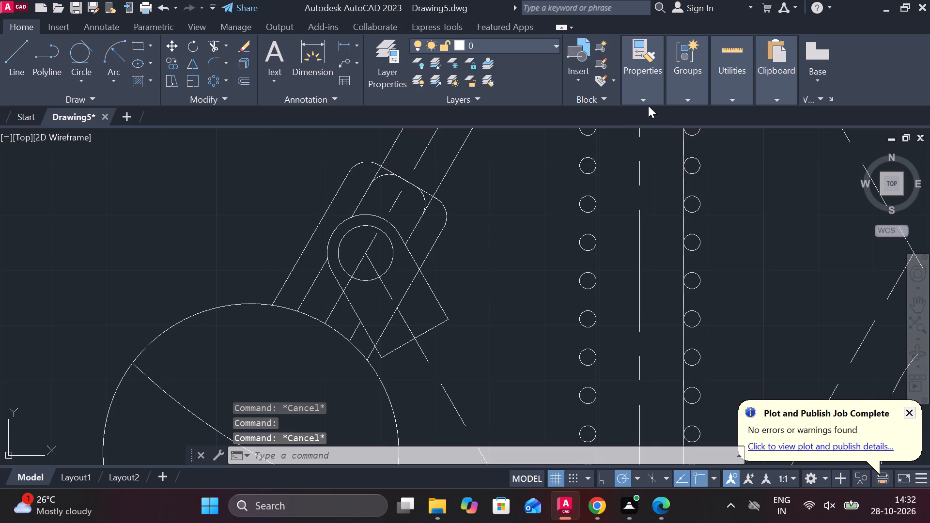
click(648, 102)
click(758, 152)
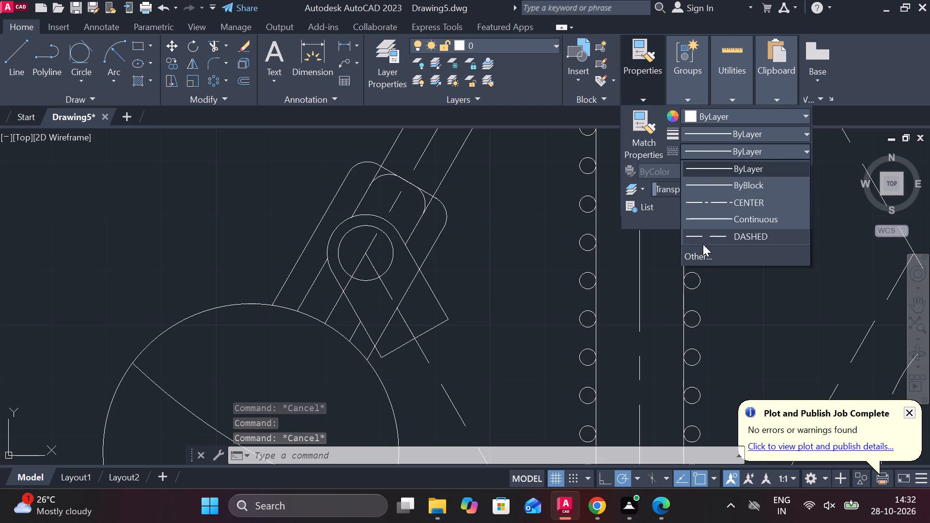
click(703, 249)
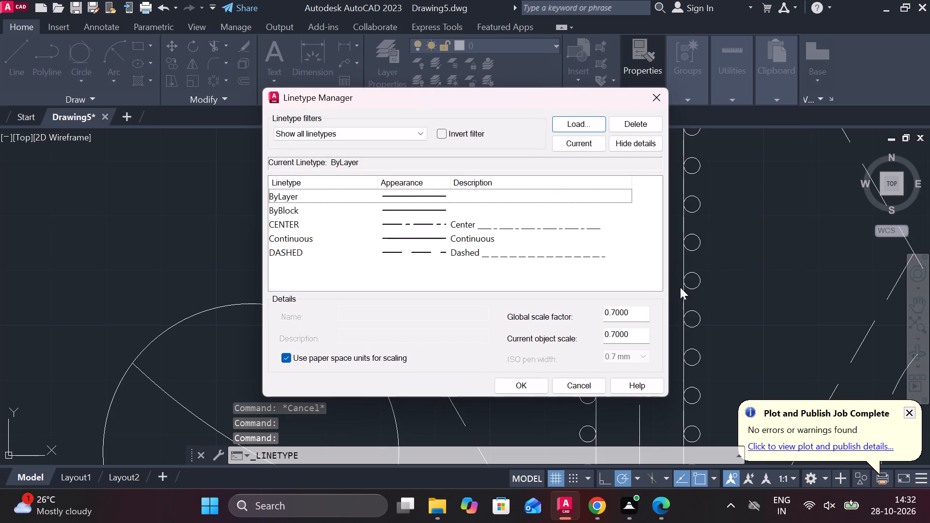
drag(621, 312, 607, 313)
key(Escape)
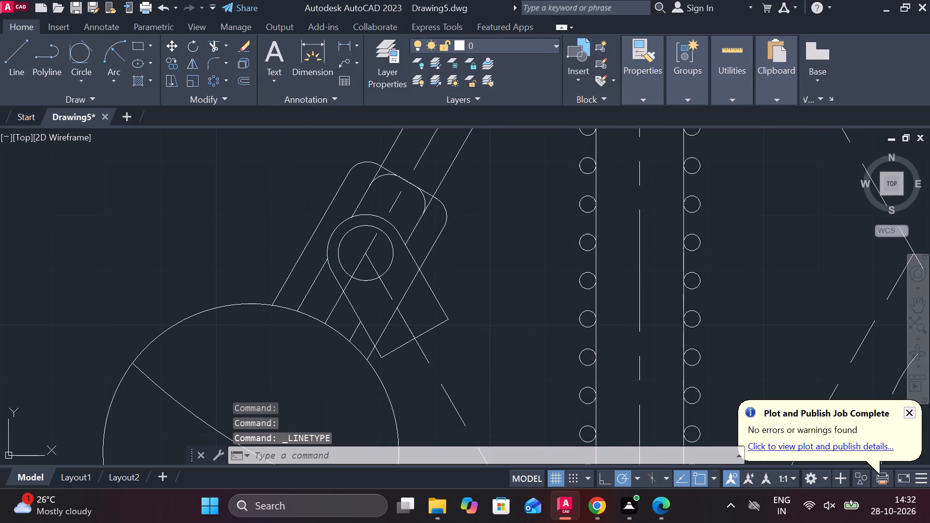
Set both the global linetype scale factor and the current object scale to 0.5.
click(634, 96)
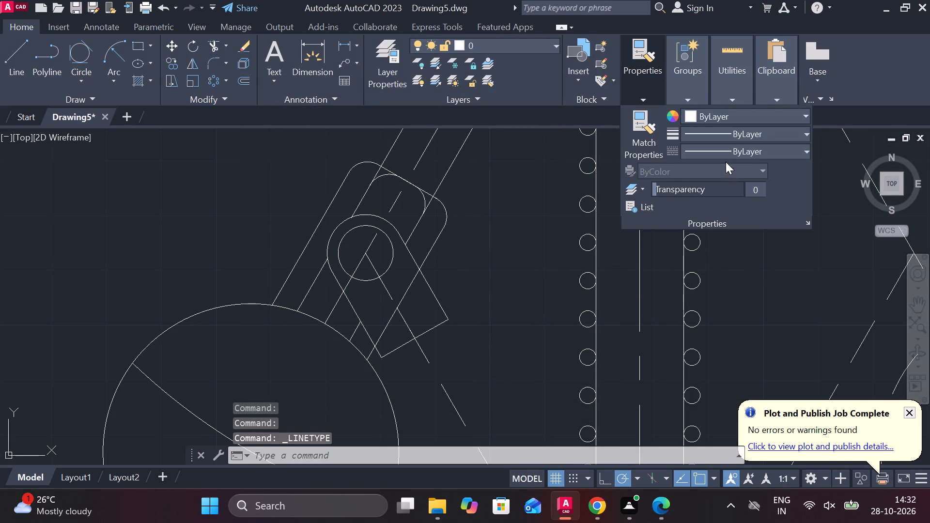
click(719, 153)
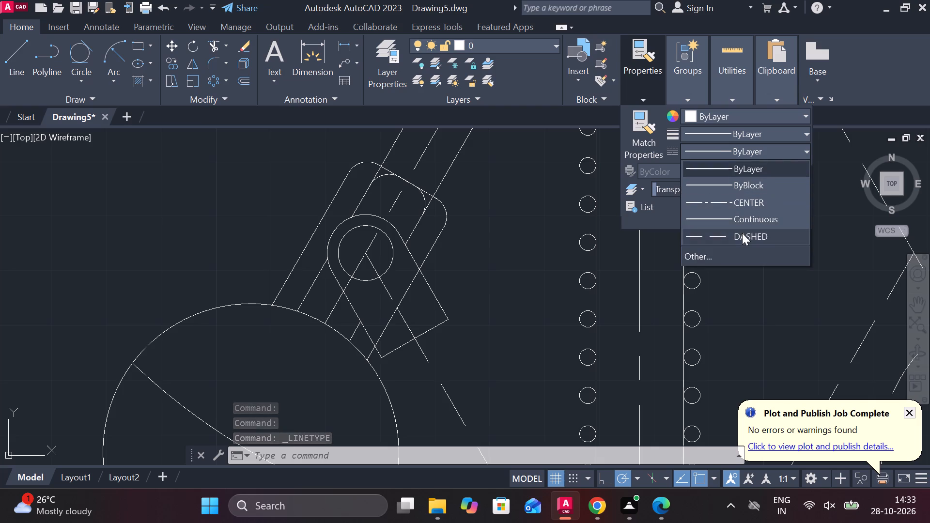
click(705, 257)
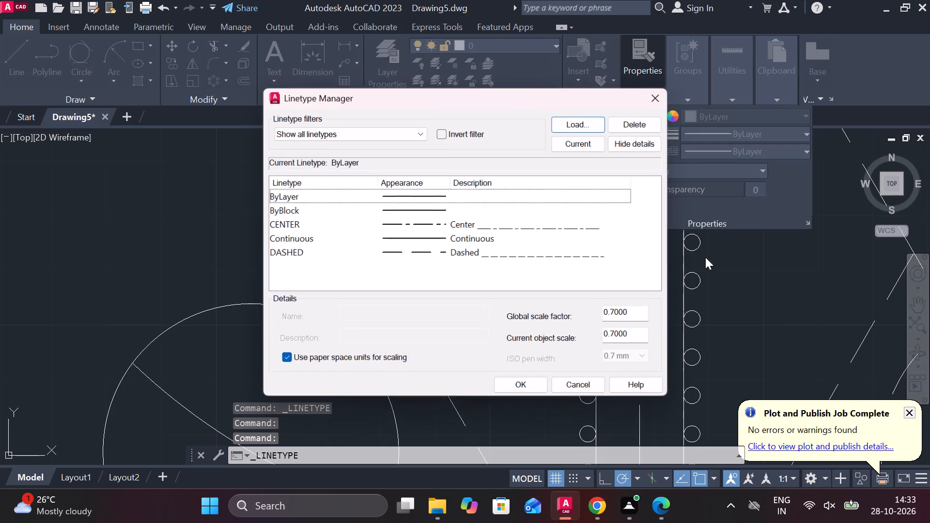
drag(637, 317, 553, 313)
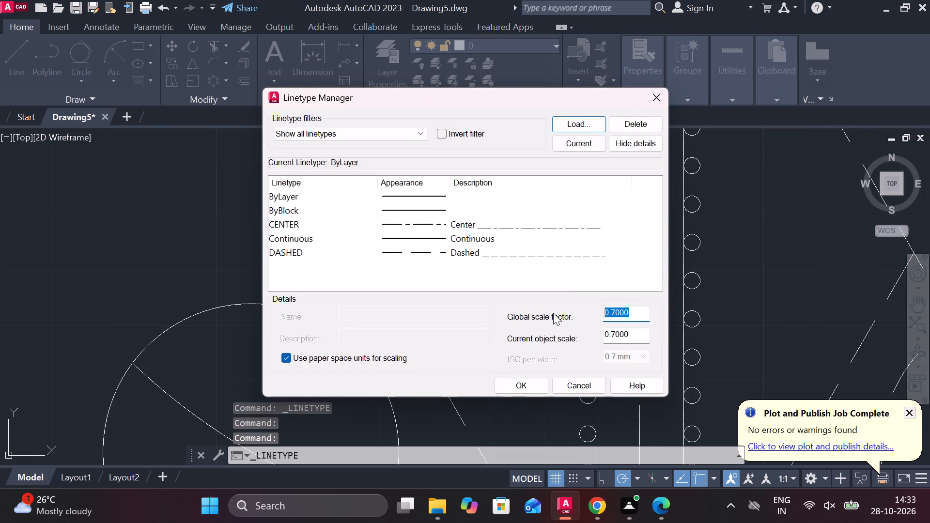
key(period)
key(5)
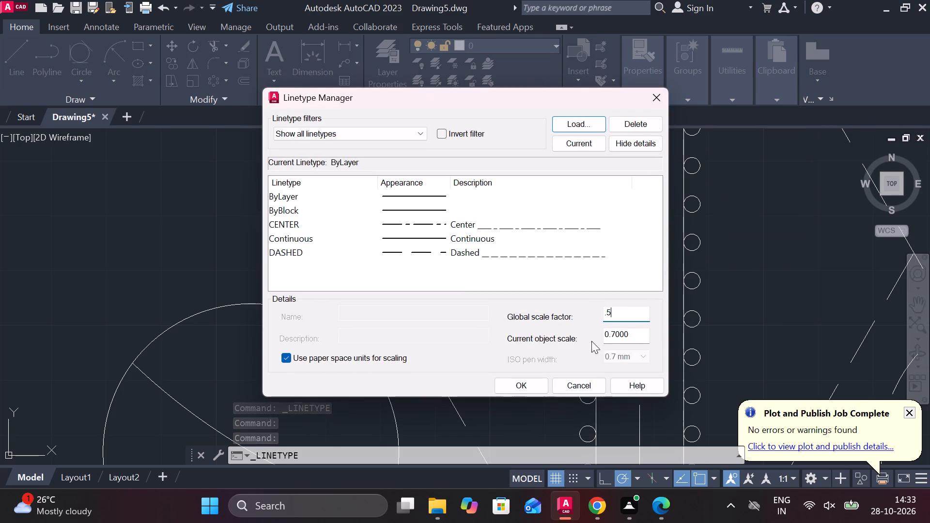
click(633, 340)
drag(630, 336, 601, 336)
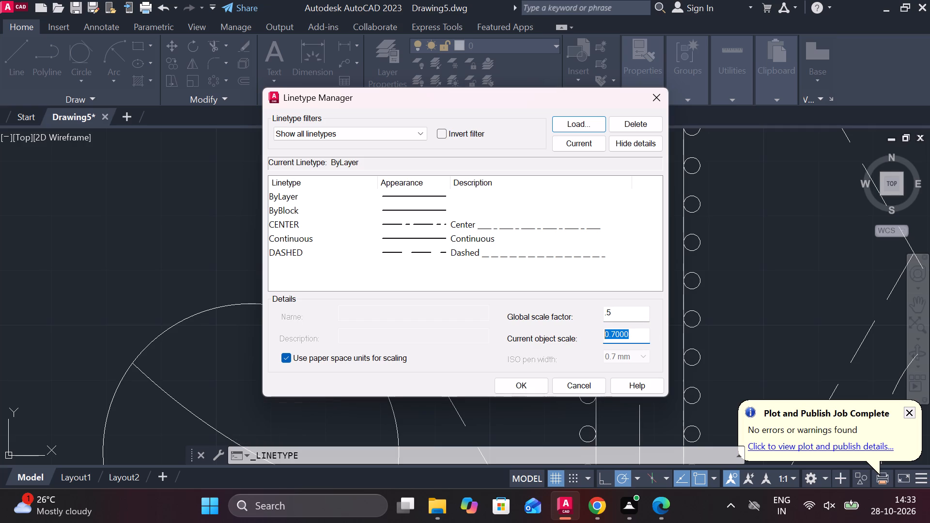
drag(601, 336, 601, 336)
text(.5)
click(536, 379)
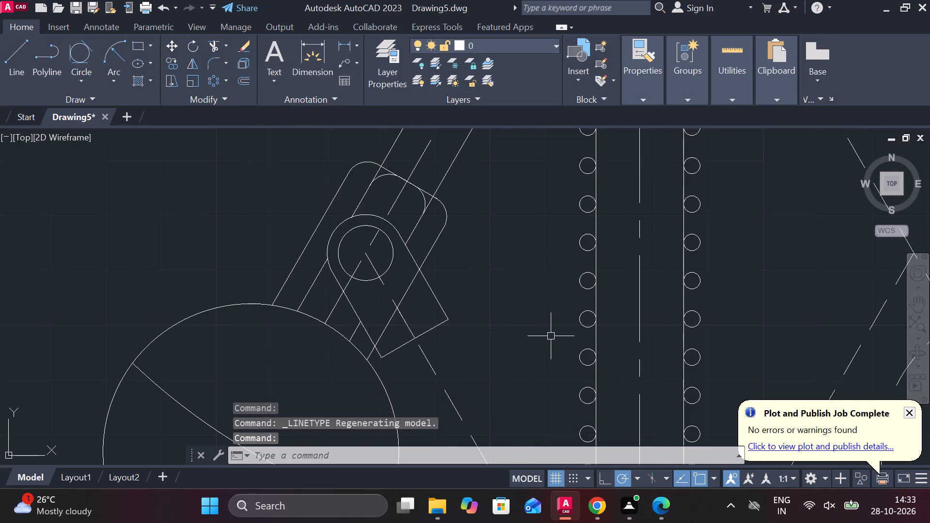
Draw a 128-unit horizontal line leftward from the pulley's centre on the spindle axis, continued vertically up to near the lower pivot block's top level.
scroll(551, 336, down, 3)
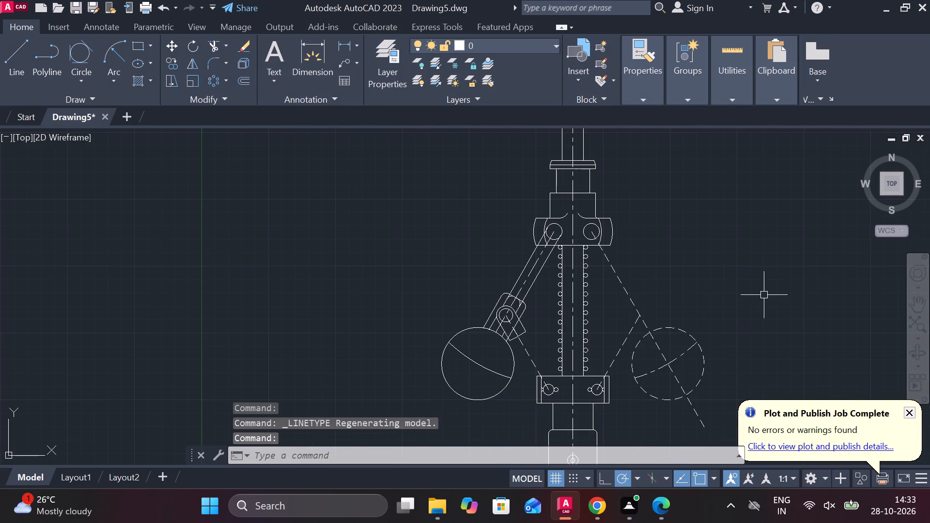
middle_drag(763, 295, 654, 244)
middle_drag(648, 306, 632, 217)
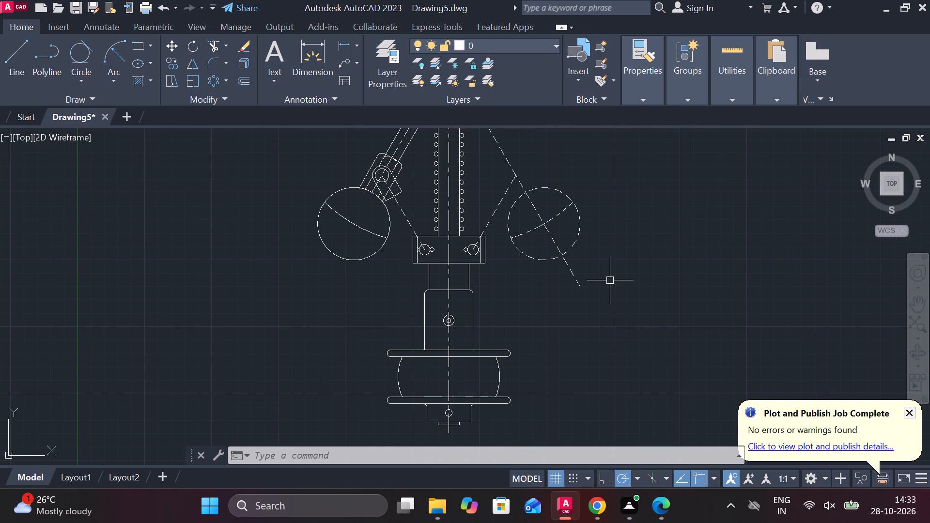
scroll(605, 291, down, 1)
middle_drag(607, 291, 609, 291)
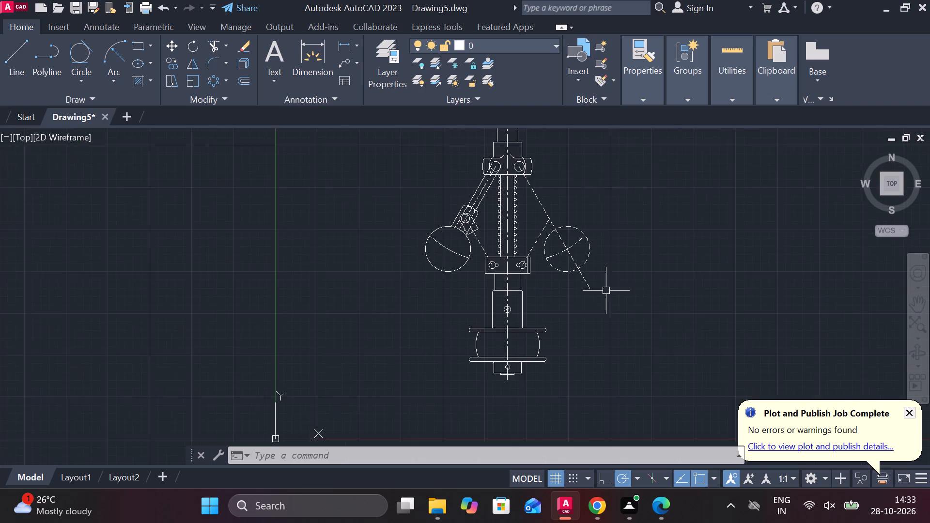
middle_drag(609, 291, 606, 317)
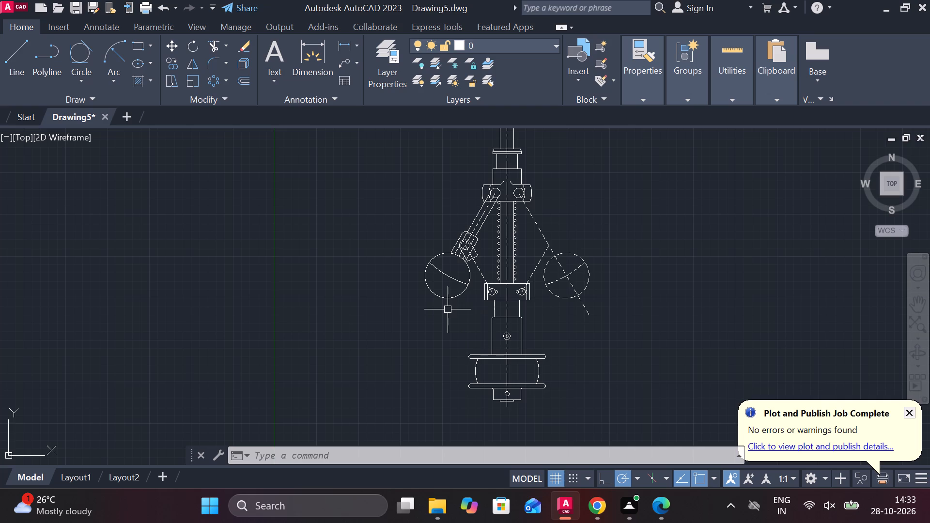
key(l)
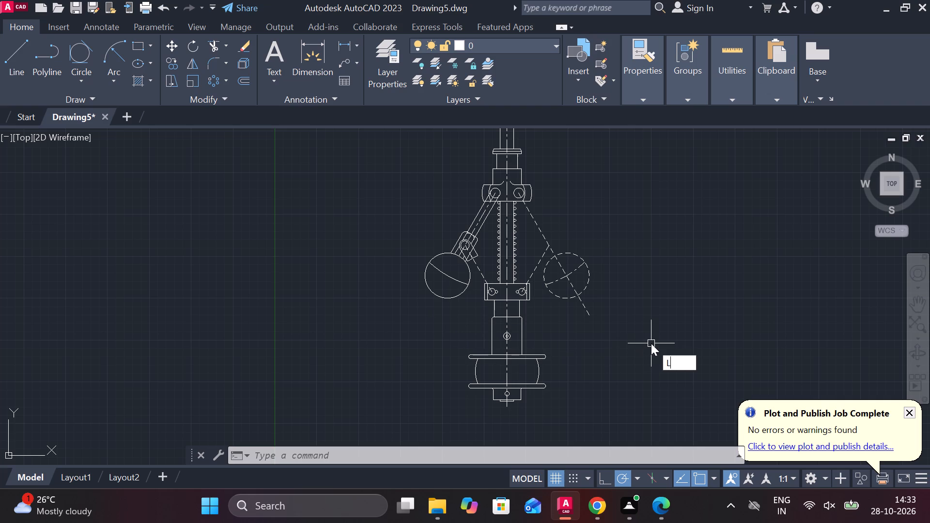
key(Return)
click(508, 373)
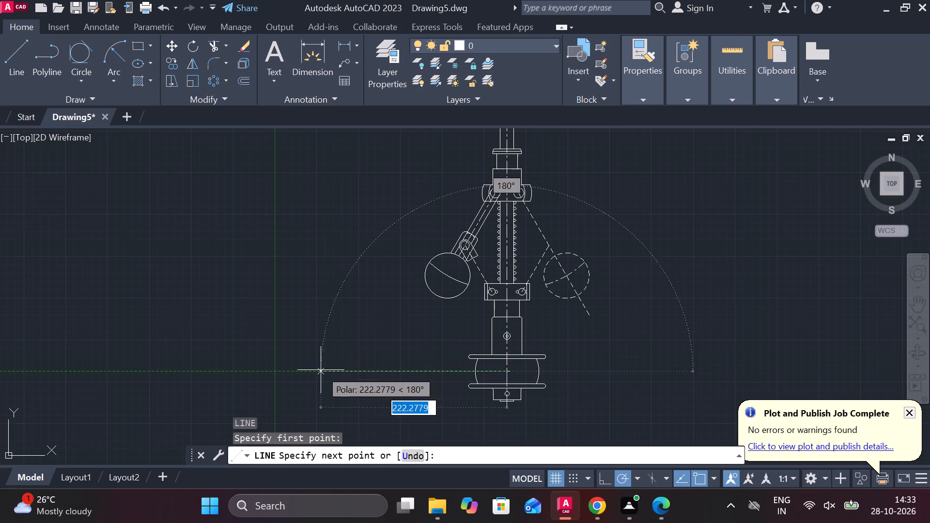
middle_drag(321, 369, 363, 362)
text(12)
key(8)
key(Return)
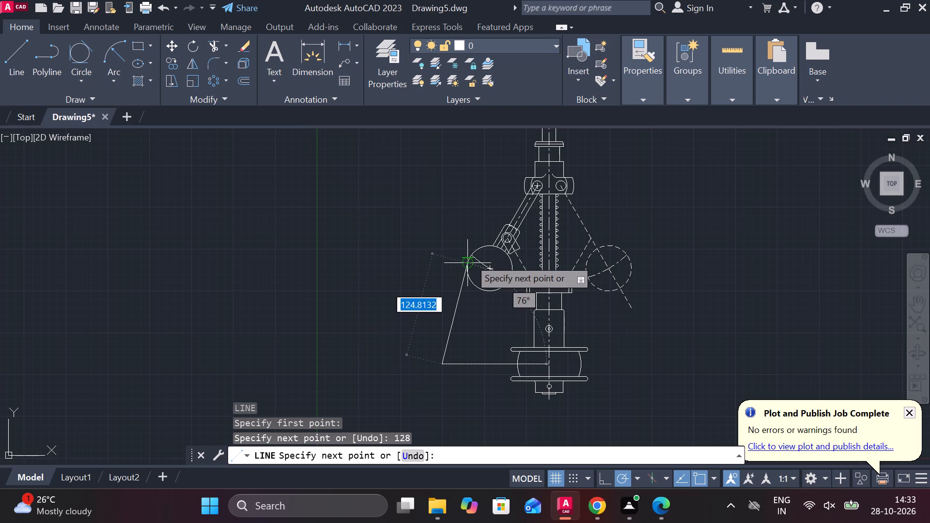
scroll(446, 289, up, 2)
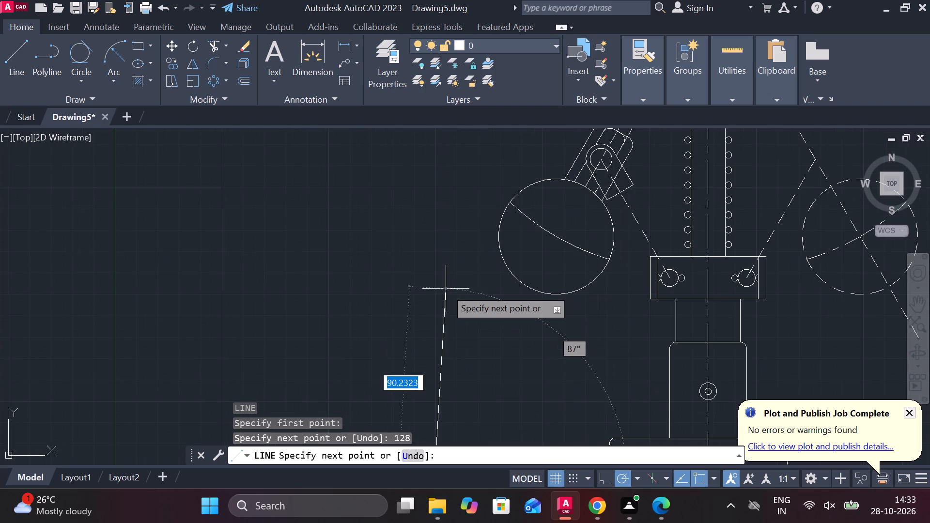
middle_drag(435, 323, 438, 266)
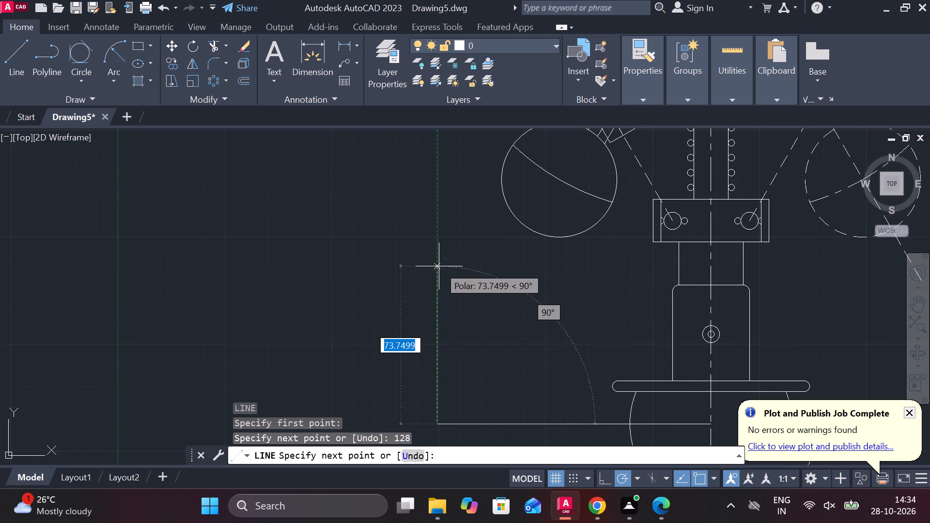
click(435, 205)
key(Escape)
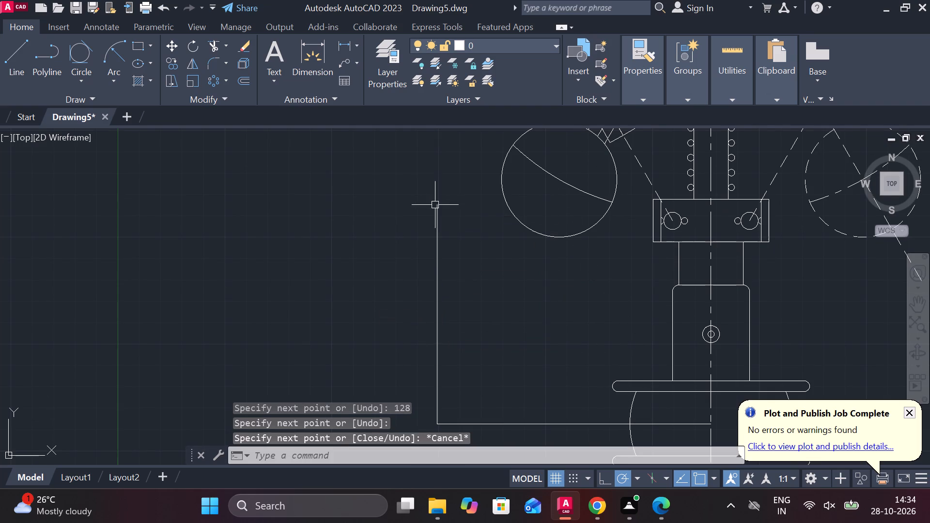
middle_drag(553, 326, 465, 155)
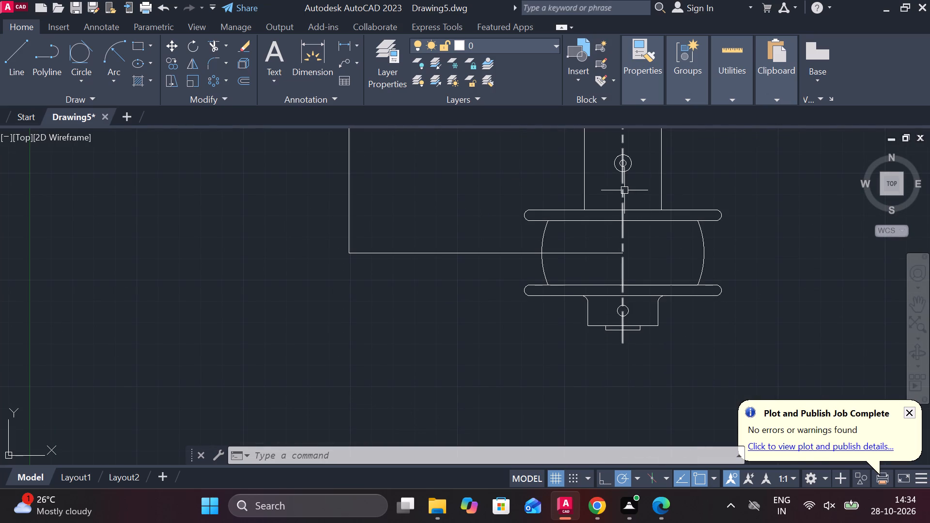
Draw a line 6 units up from the midpoint of the pulley's upper flange top edge, continued horizontally leftward about 143 units, past the vertical line.
scroll(538, 209, up, 2)
click(570, 212)
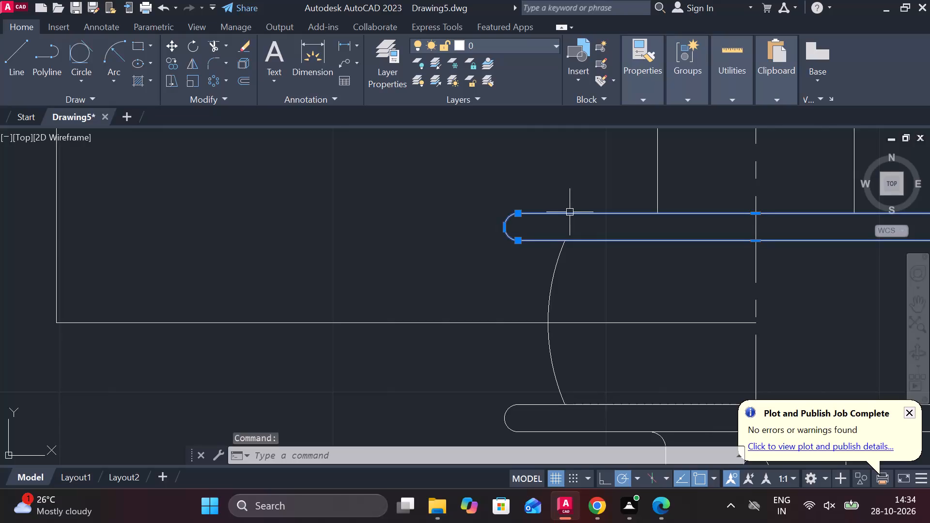
key(Escape)
middle_drag(599, 207, 477, 296)
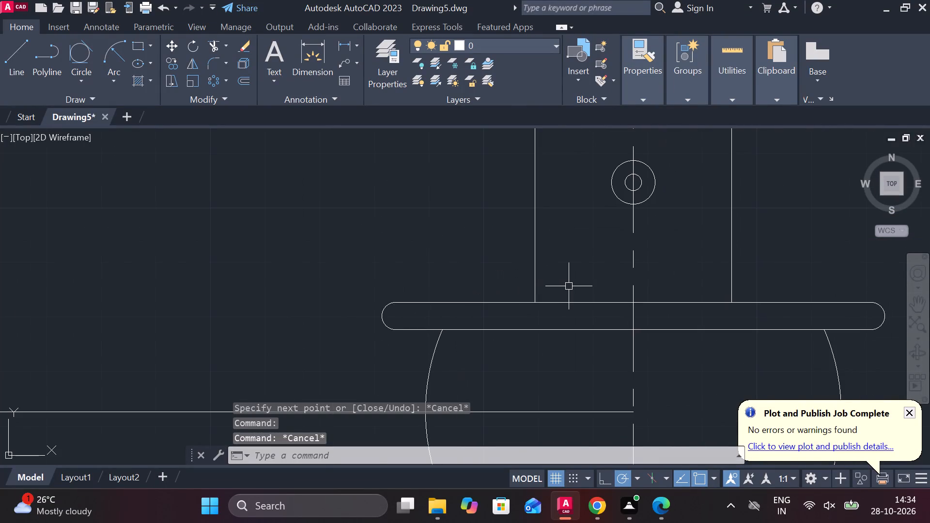
key(l)
key(Return)
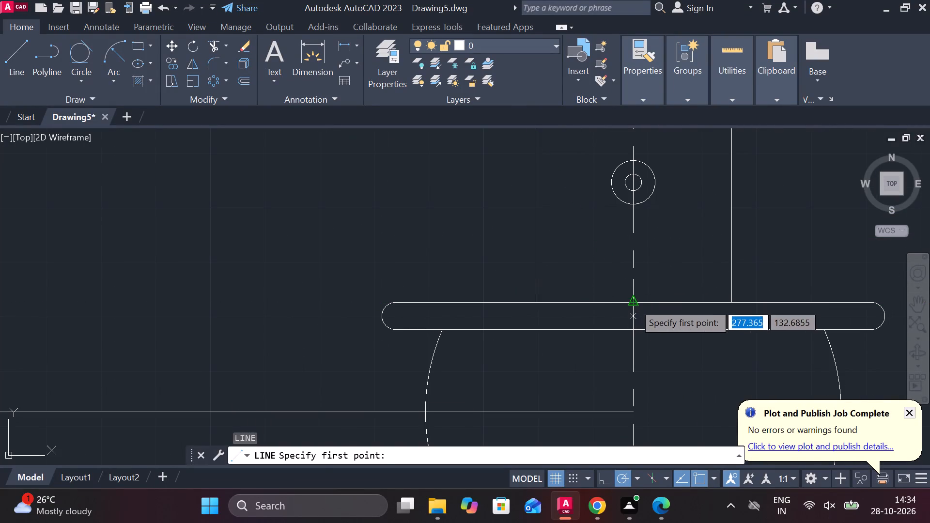
click(634, 303)
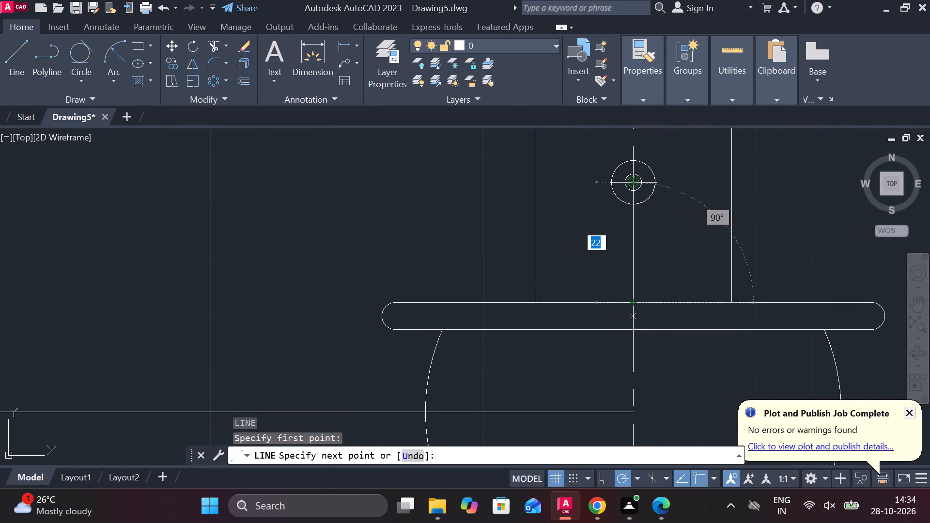
key(6)
key(Return)
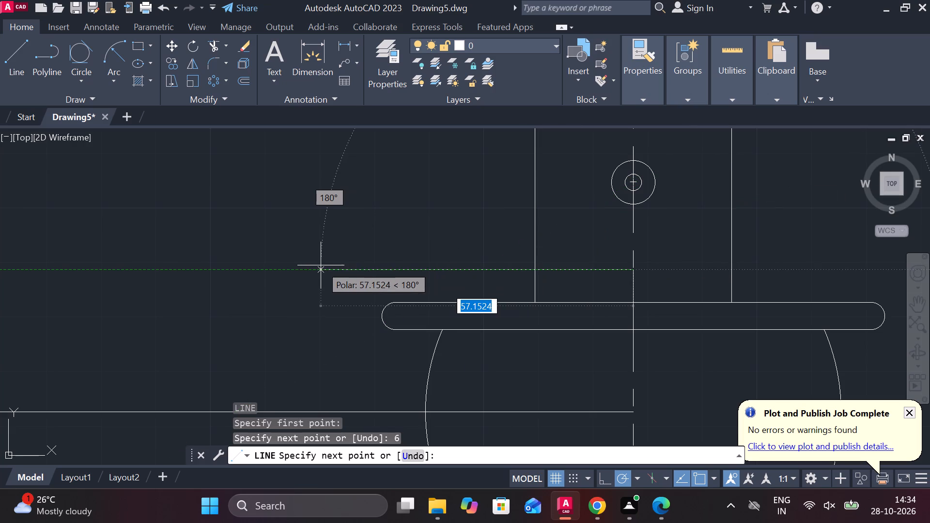
middle_drag(332, 261, 411, 268)
scroll(404, 270, down, 1)
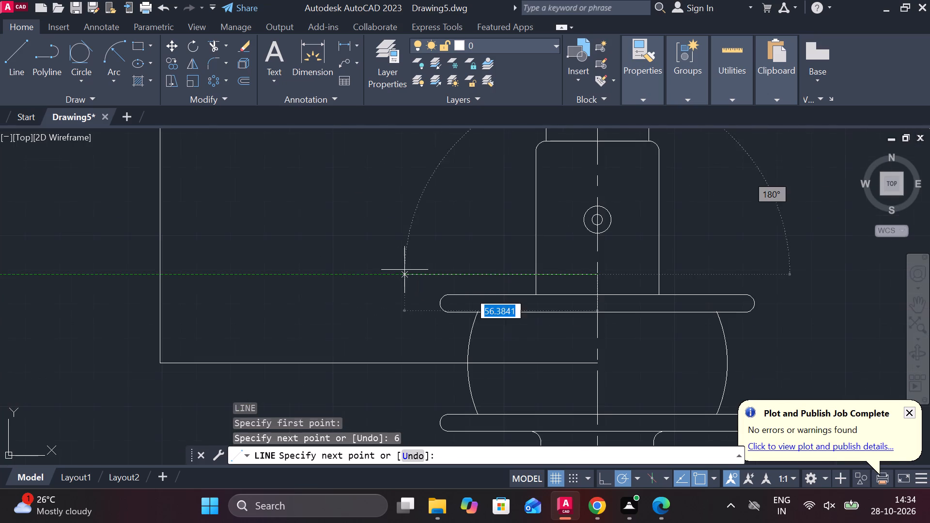
middle_drag(263, 278, 392, 279)
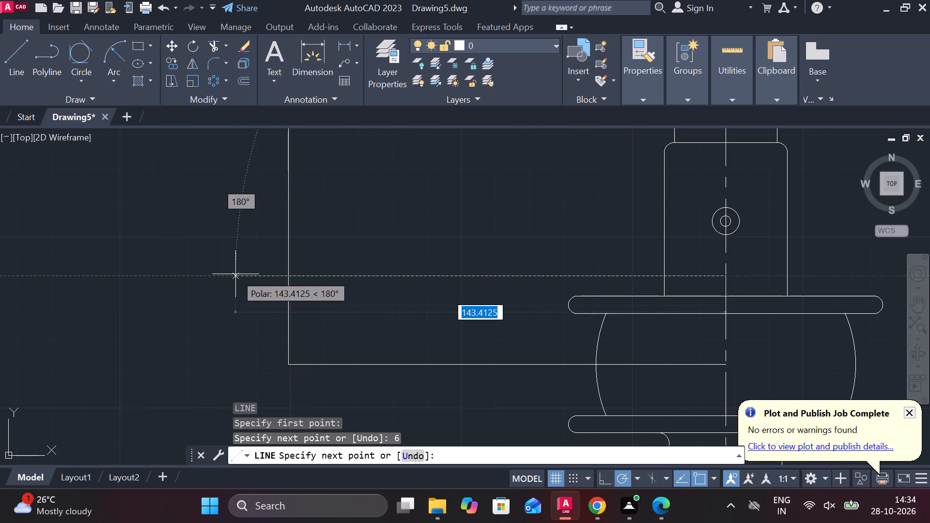
click(235, 274)
key(Escape)
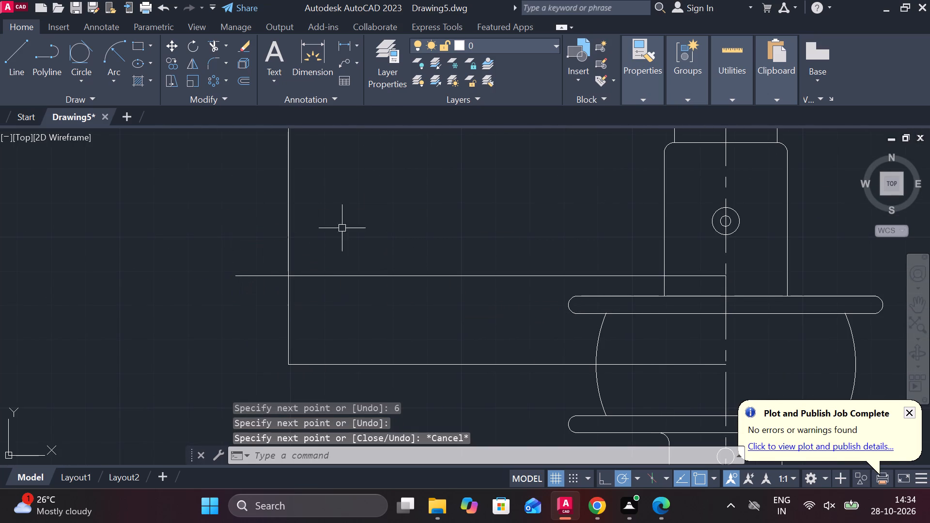
Trim the part of the long vertical line that extends above the new horizontal line.
text(TR)
key(space)
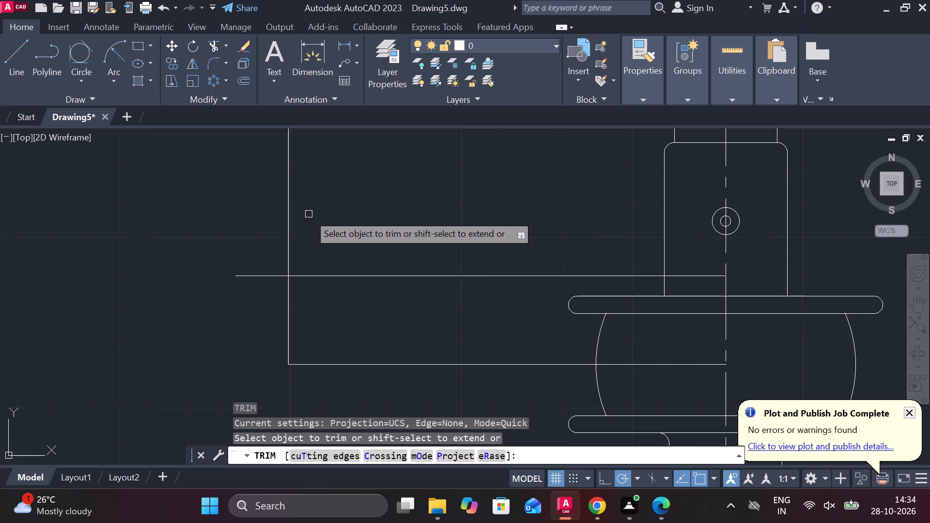
click(292, 211)
key(Escape)
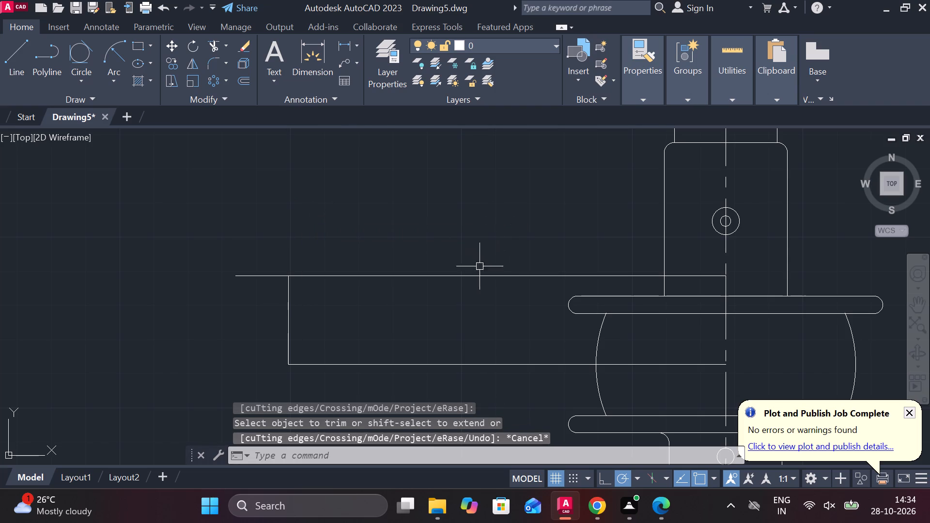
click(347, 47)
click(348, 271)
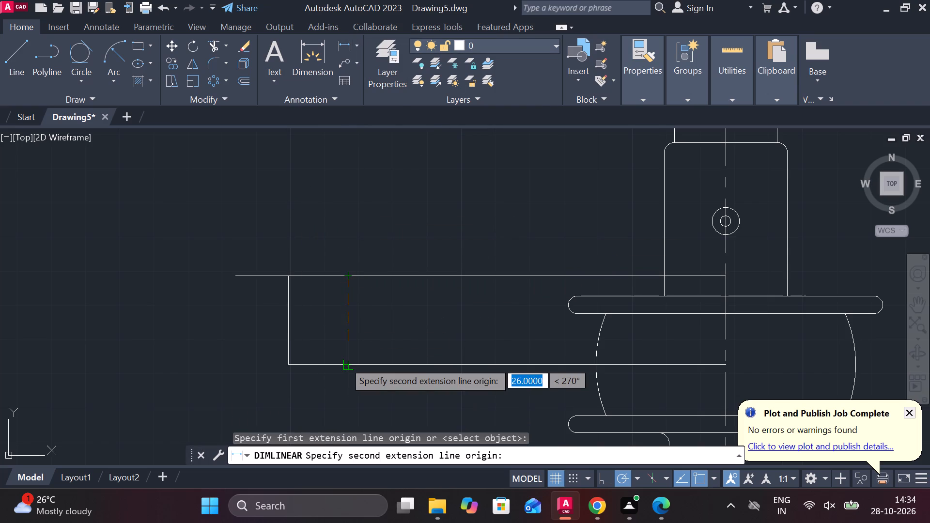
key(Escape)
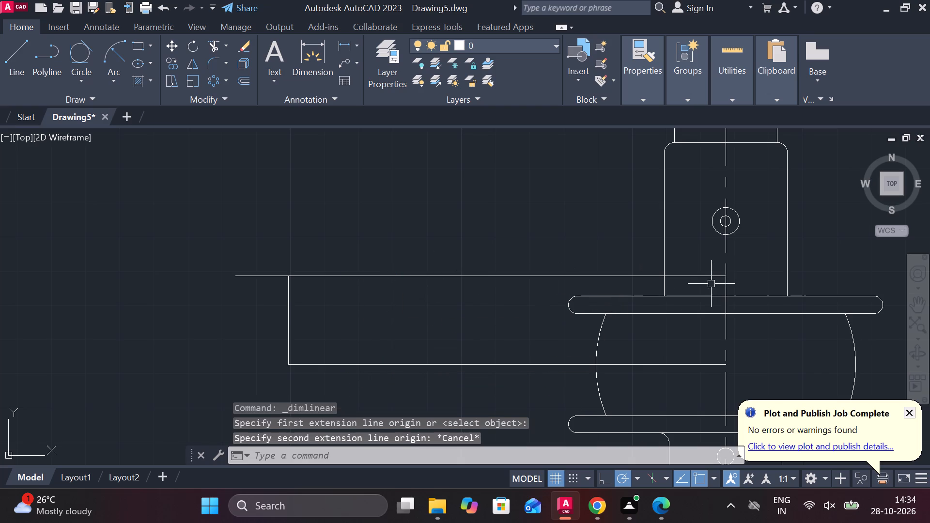
Draw connected lines from the intersection of the vertical and upper horizontal lines: 15 units up, 43 up, 16 right and 35 down.
key(l)
key(Return)
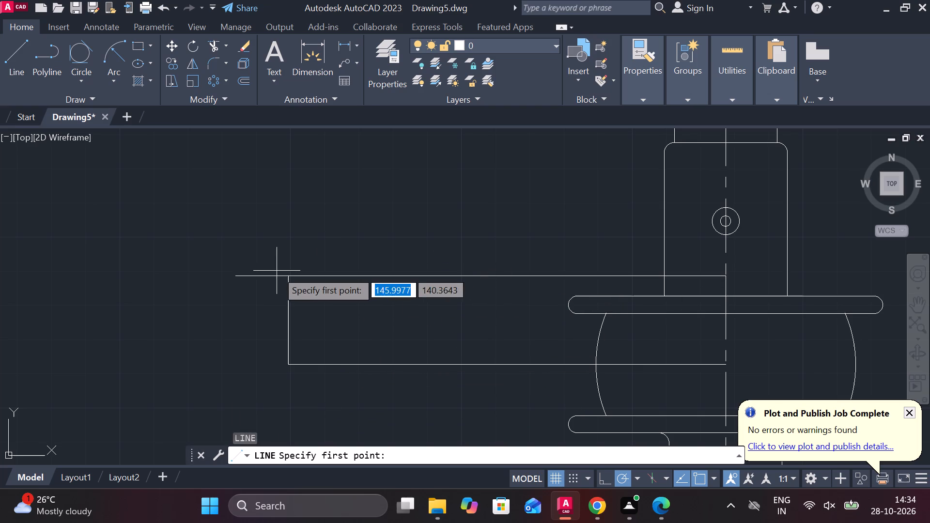
double_click(282, 272)
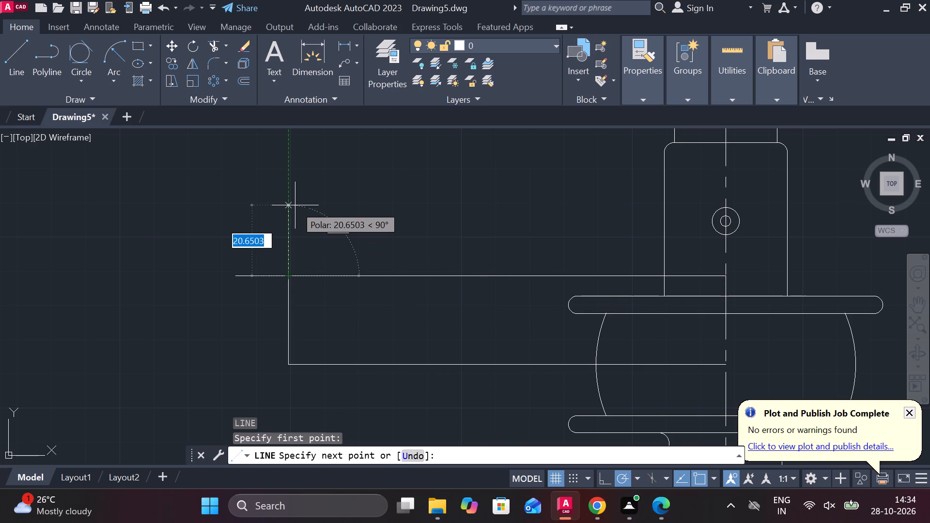
text(15)
key(space)
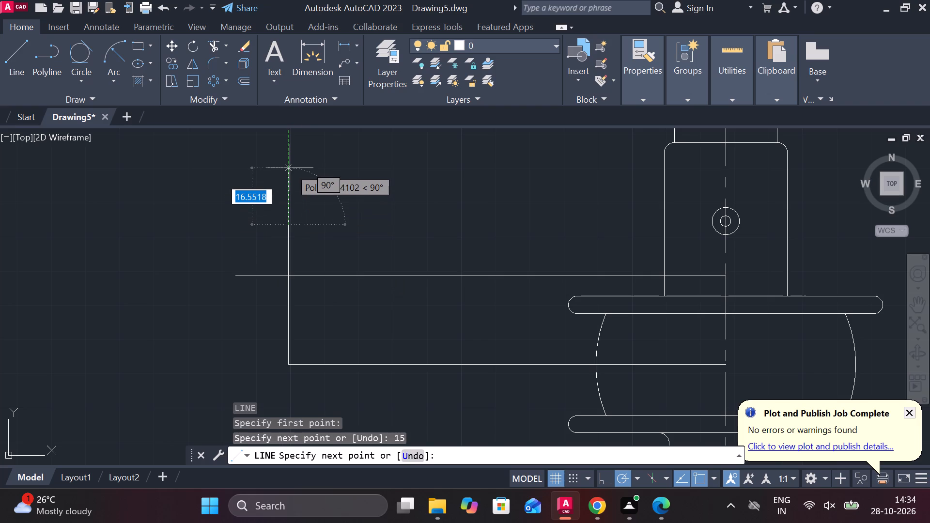
text(43)
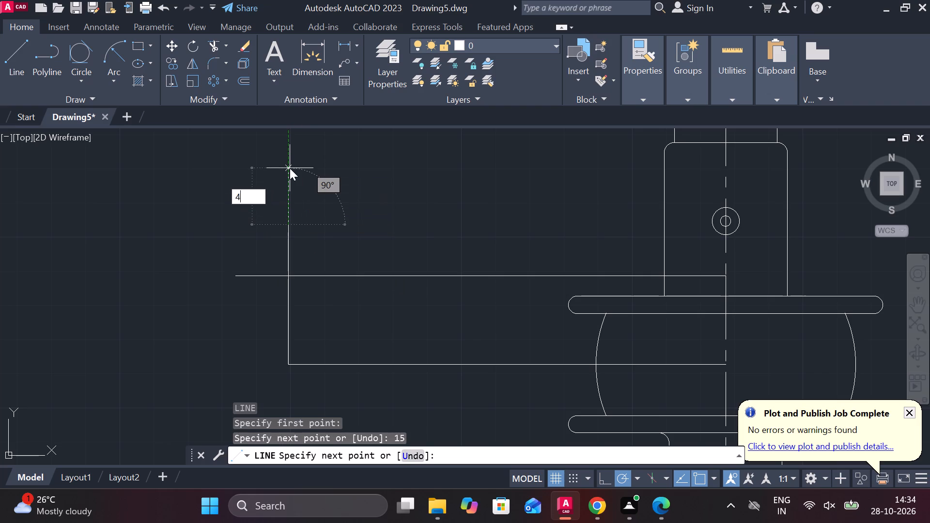
key(space)
middle_drag(393, 156, 389, 262)
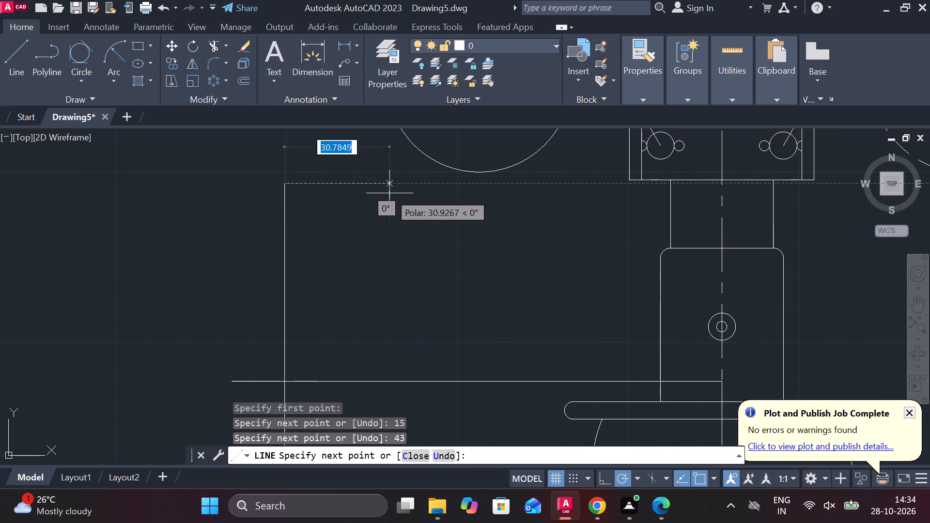
text(16)
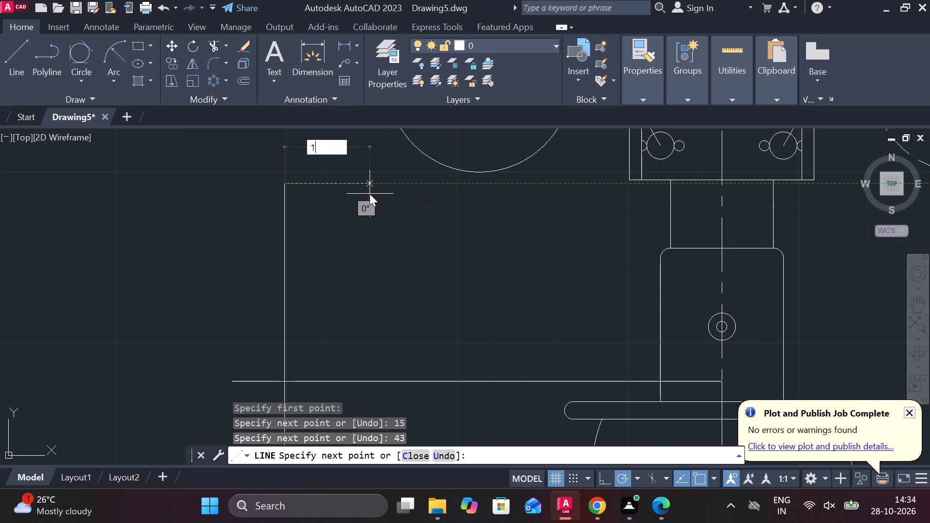
key(space)
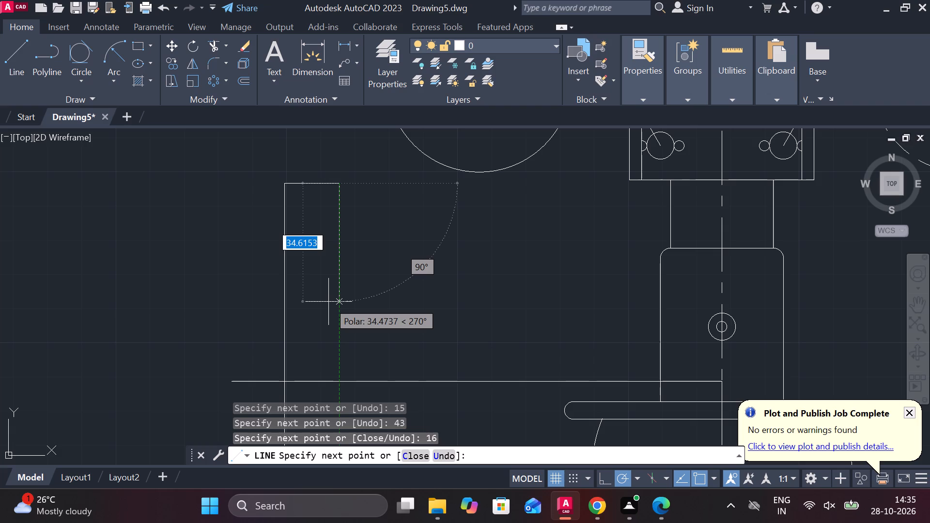
text(35)
key(space)
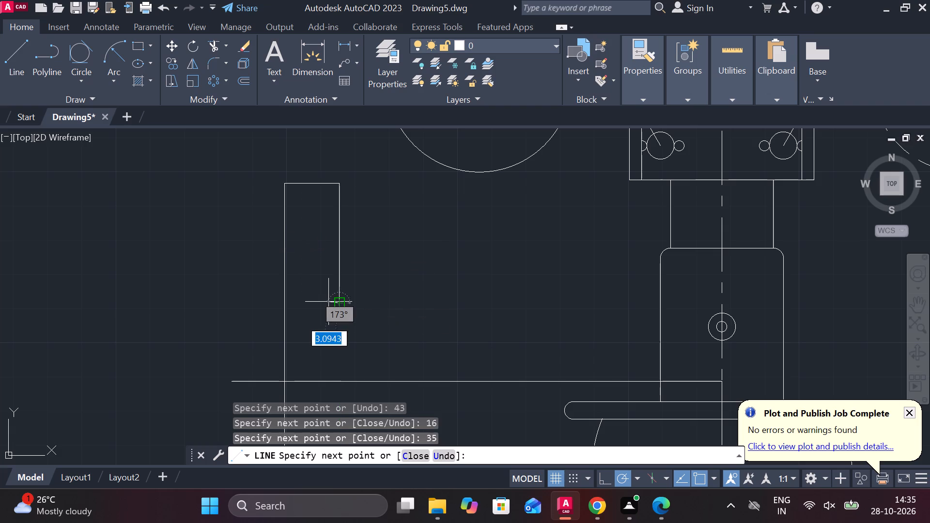
key(Escape)
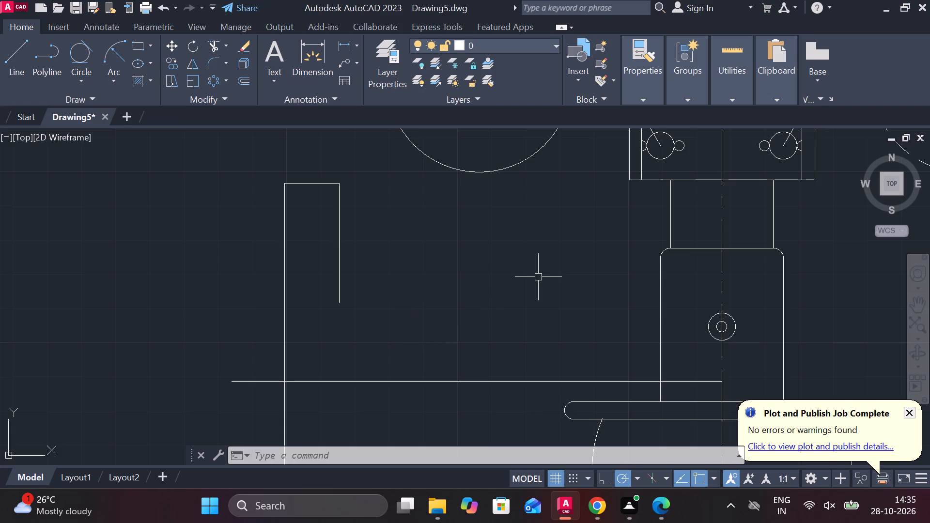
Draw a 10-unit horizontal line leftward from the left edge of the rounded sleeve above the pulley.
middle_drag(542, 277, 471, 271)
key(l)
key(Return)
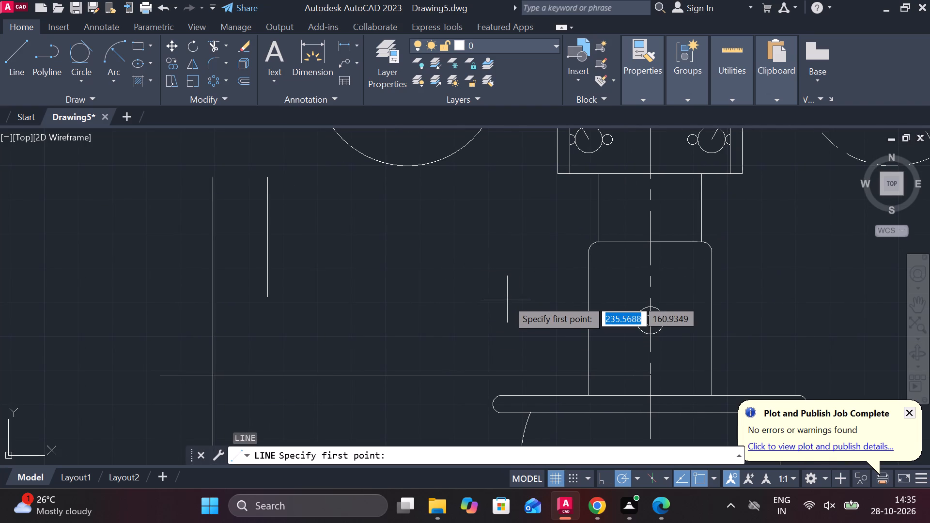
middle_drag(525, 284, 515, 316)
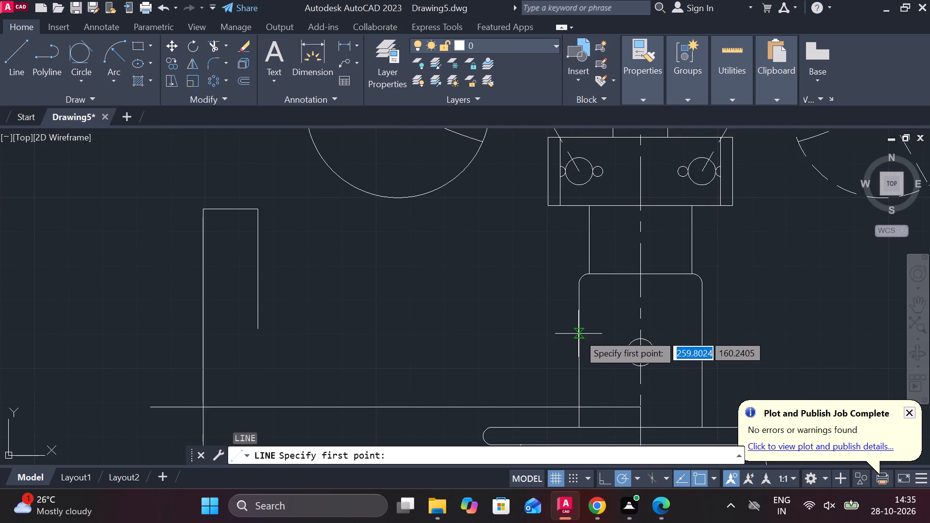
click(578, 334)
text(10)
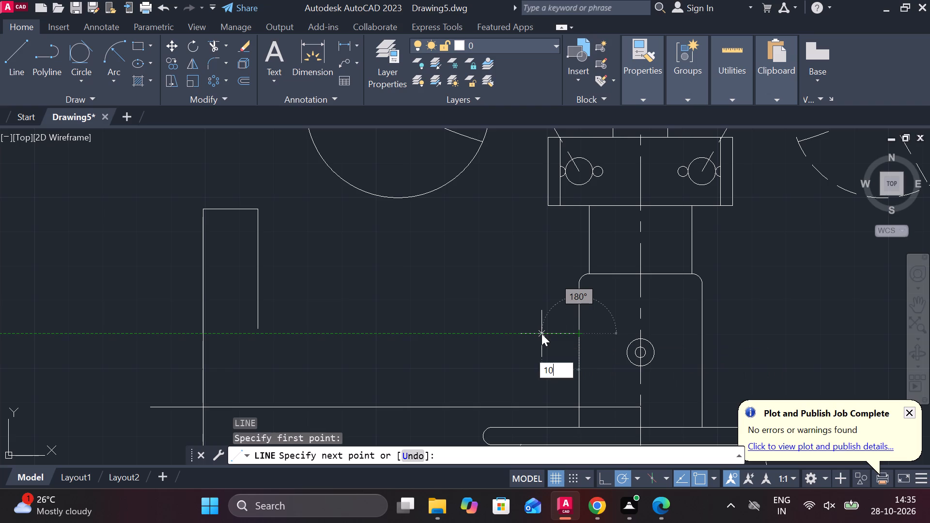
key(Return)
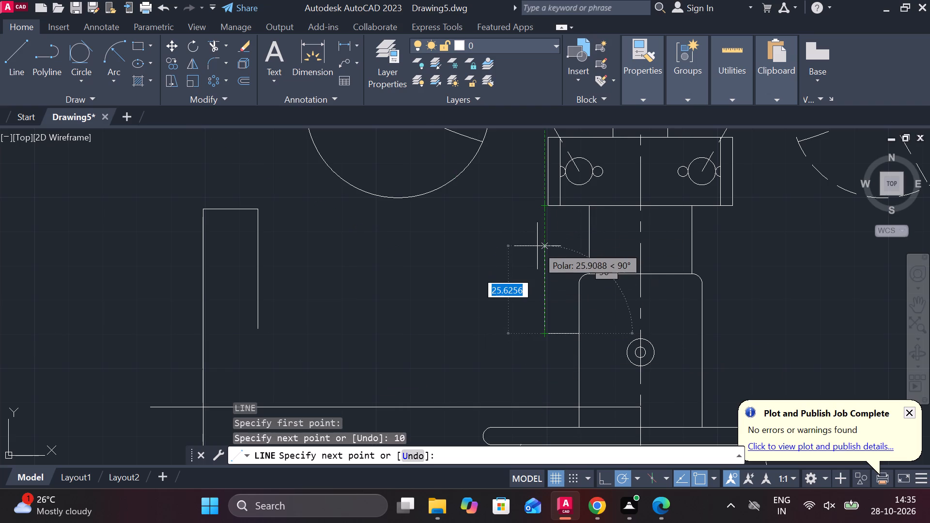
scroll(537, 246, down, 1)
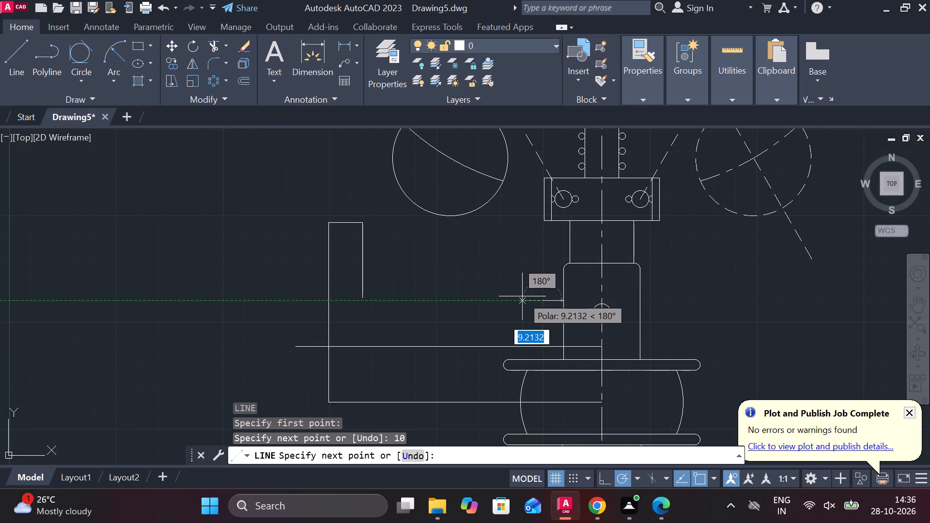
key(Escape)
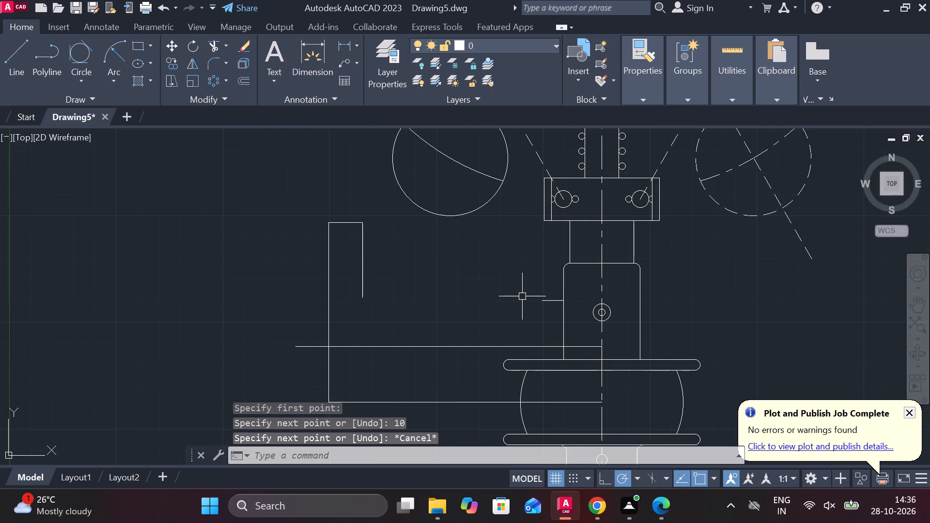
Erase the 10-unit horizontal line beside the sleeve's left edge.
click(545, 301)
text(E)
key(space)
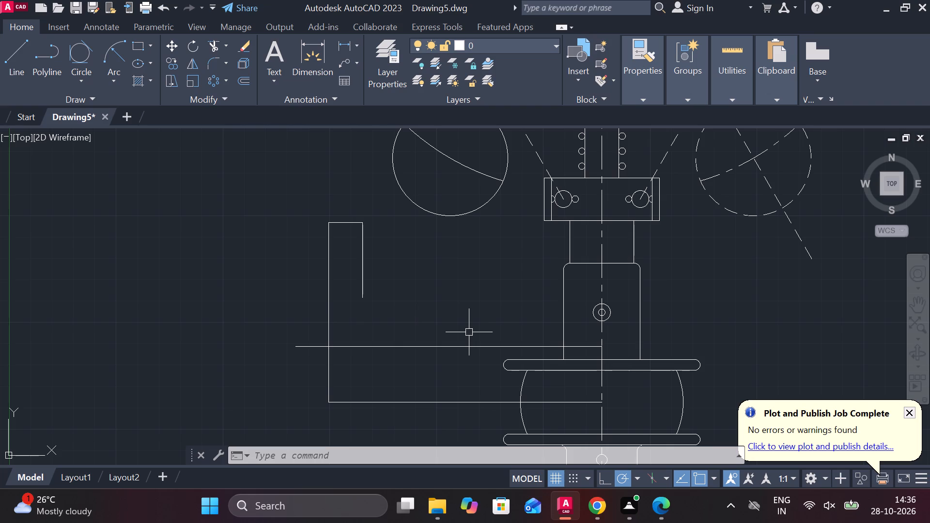
Erase the two long horizontal construction lines that run from the spindle axis to the vertical line beside the pulley.
middle_drag(394, 339, 385, 328)
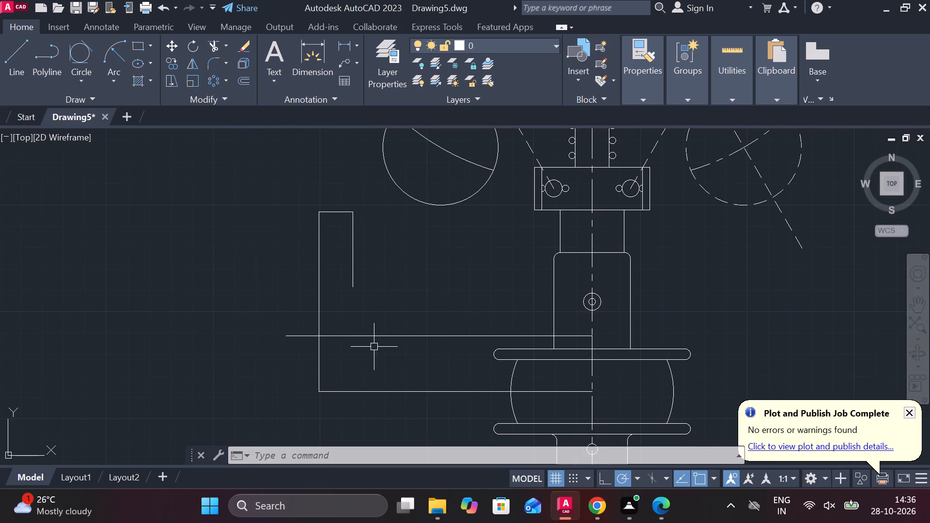
click(365, 338)
text(E)
key(space)
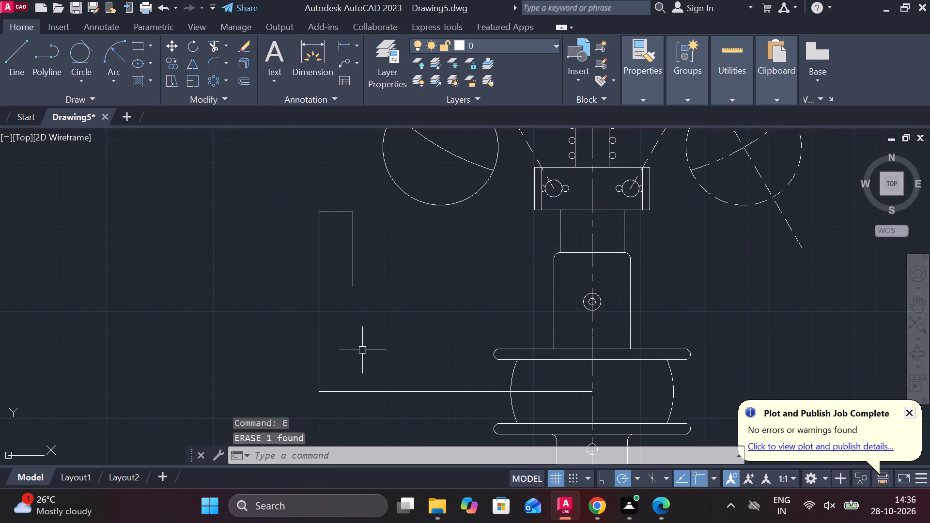
click(355, 392)
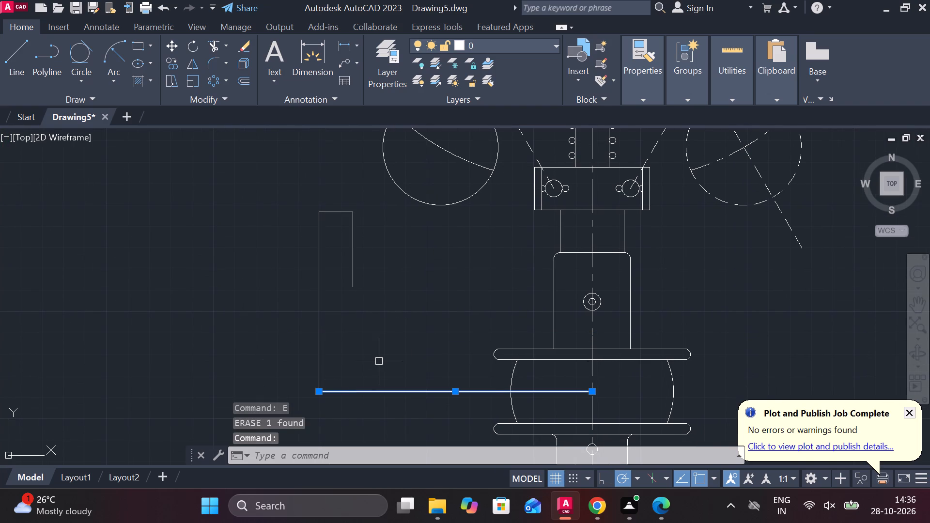
text(E)
key(space)
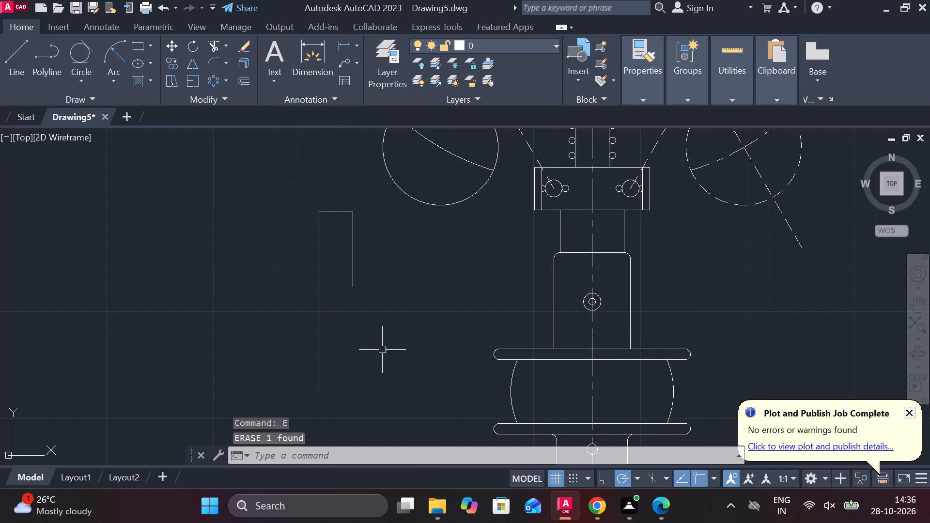
Draw a 25-unit horizontal line rightward from the junction on the bracket profile's long vertical line.
key(l)
key(Return)
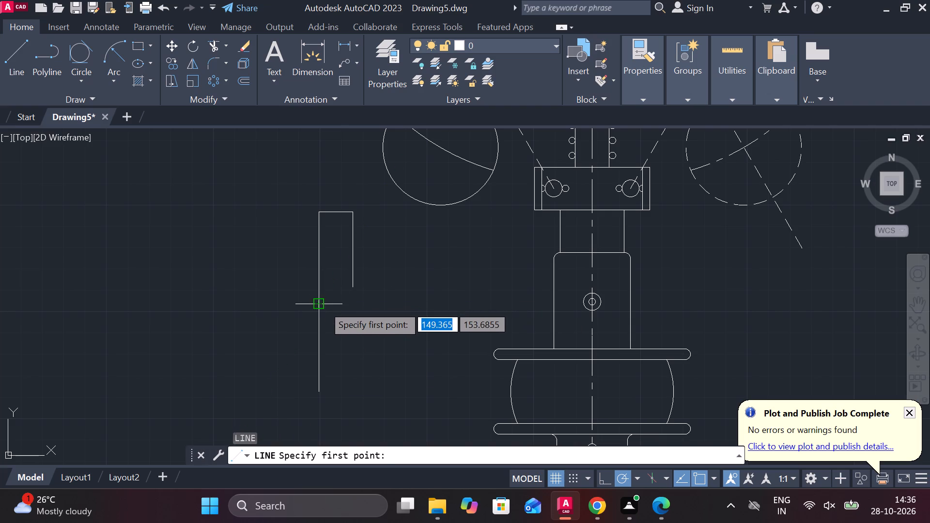
click(323, 305)
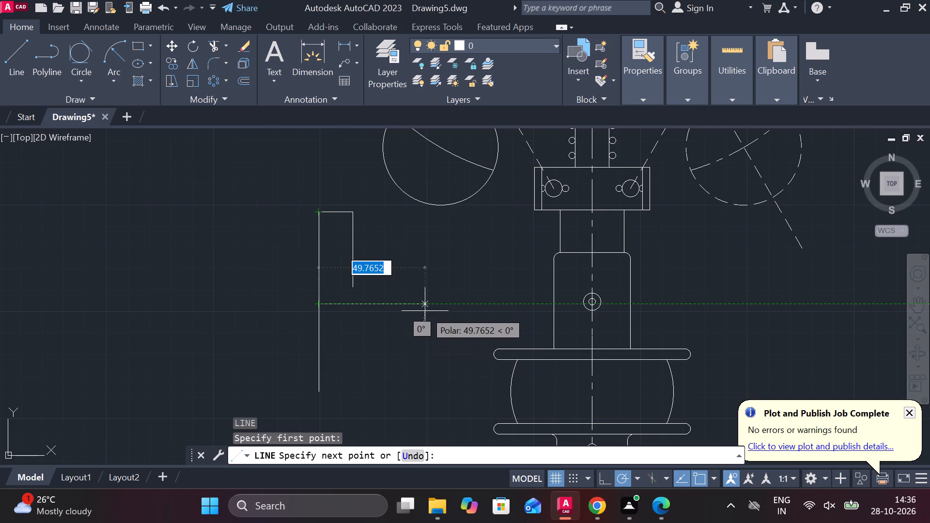
text(25)
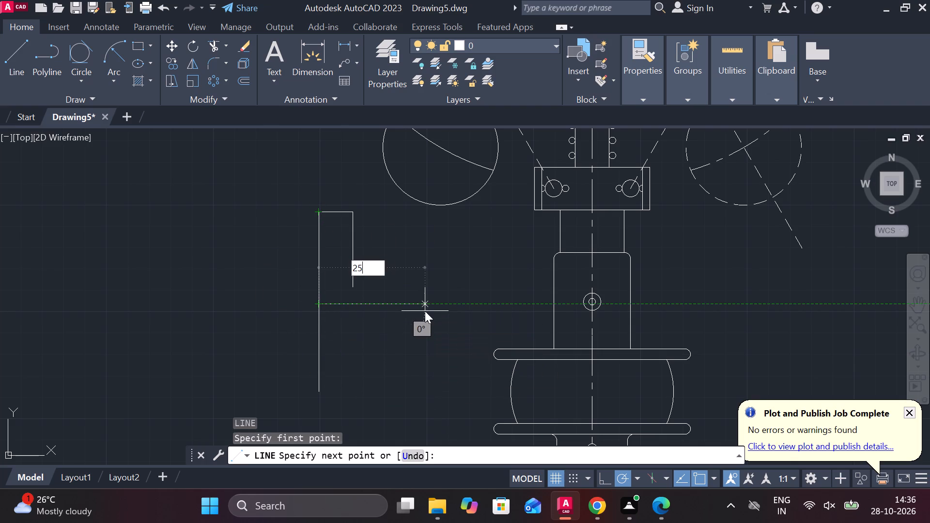
key(space)
key(Escape)
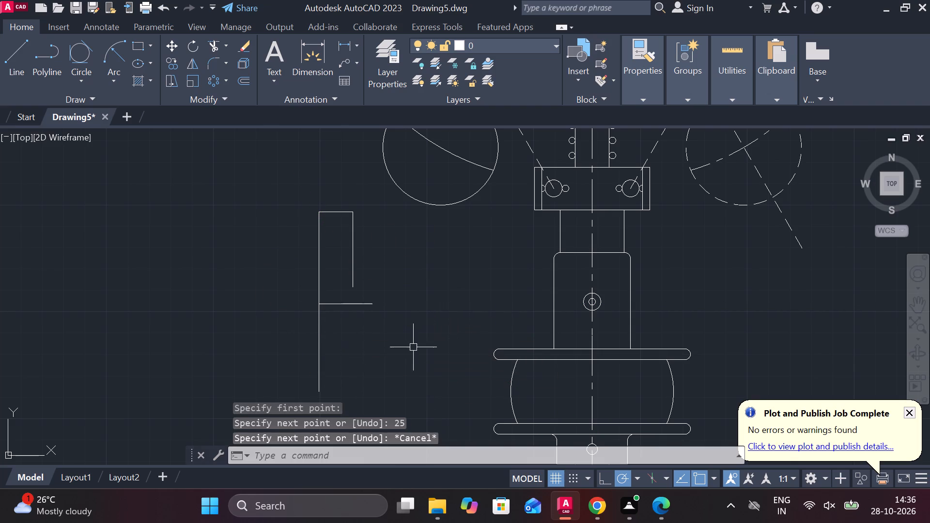
Trim away the part of the long vertical line that extends below the 25-unit horizontal line.
text(TR)
key(space)
drag(382, 343, 310, 326)
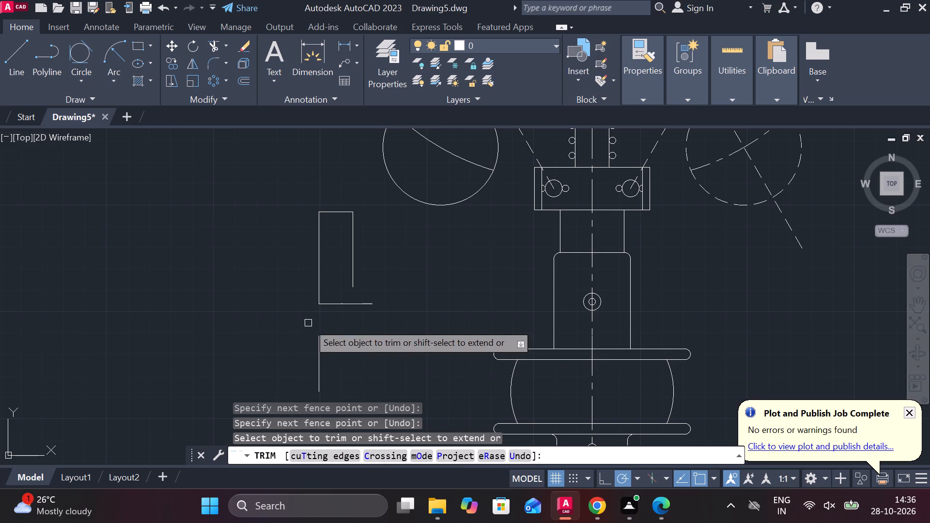
click(317, 354)
key(Escape)
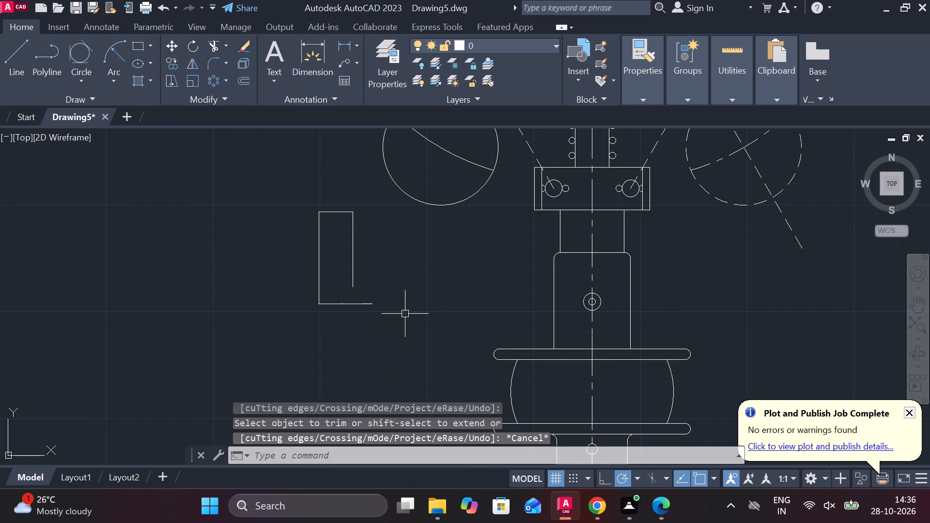
Draw a circle of radius 75 in the empty area to the left of the bracket profile.
middle_drag(406, 322, 401, 286)
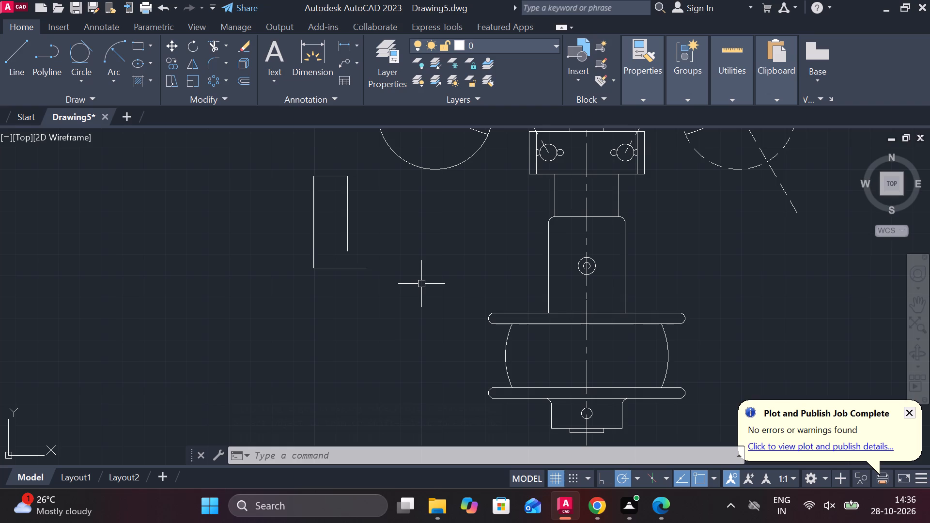
middle_drag(435, 309, 437, 290)
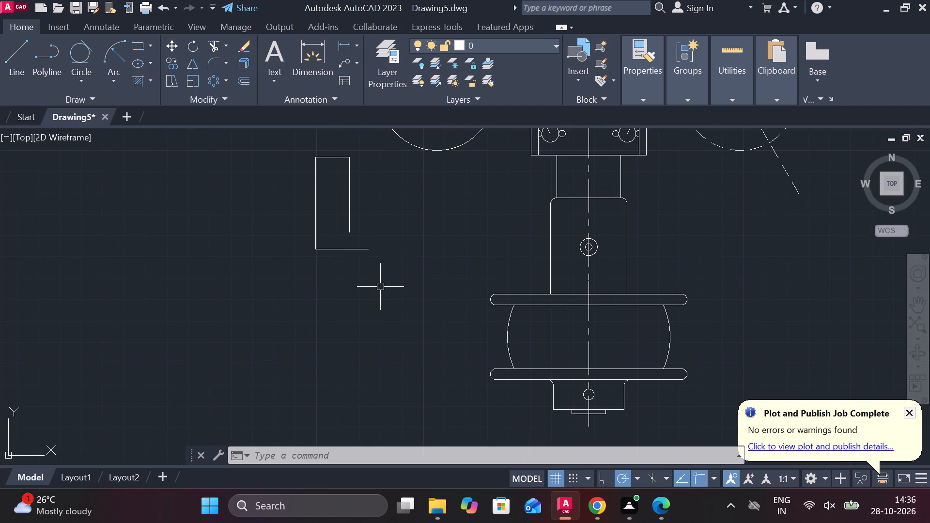
text(C)
key(space)
middle_drag(259, 303, 356, 292)
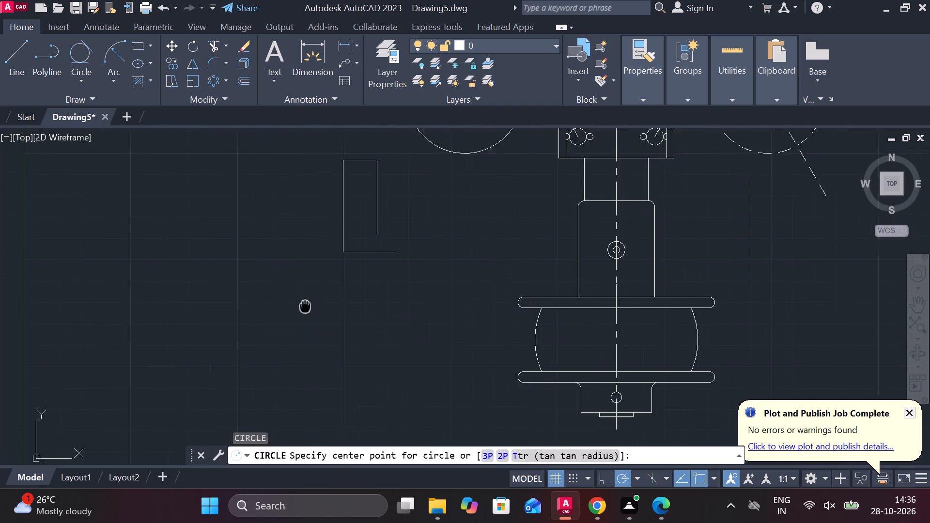
middle_drag(356, 292, 392, 278)
click(294, 301)
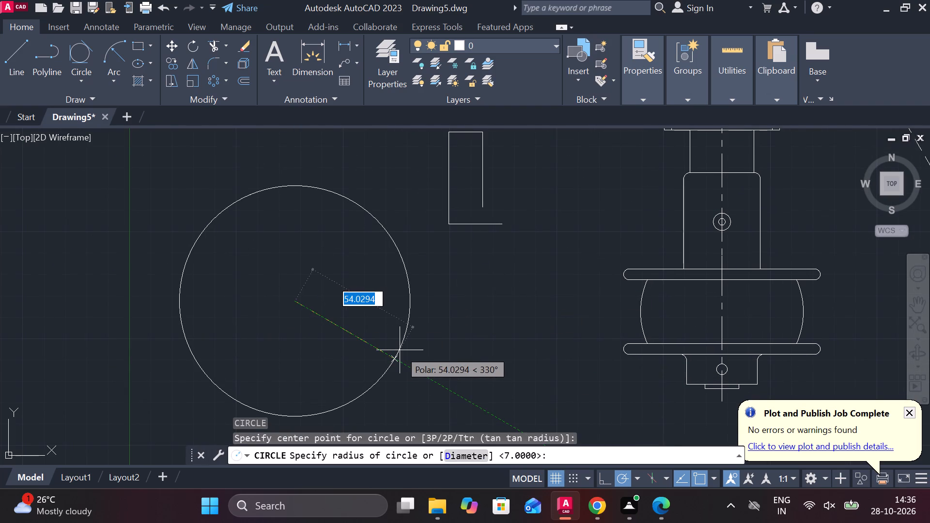
text(75)
key(space)
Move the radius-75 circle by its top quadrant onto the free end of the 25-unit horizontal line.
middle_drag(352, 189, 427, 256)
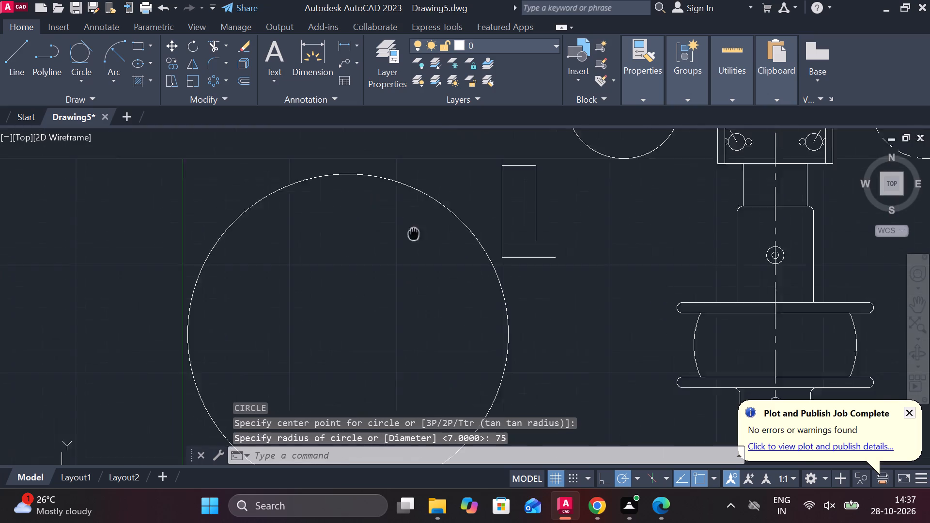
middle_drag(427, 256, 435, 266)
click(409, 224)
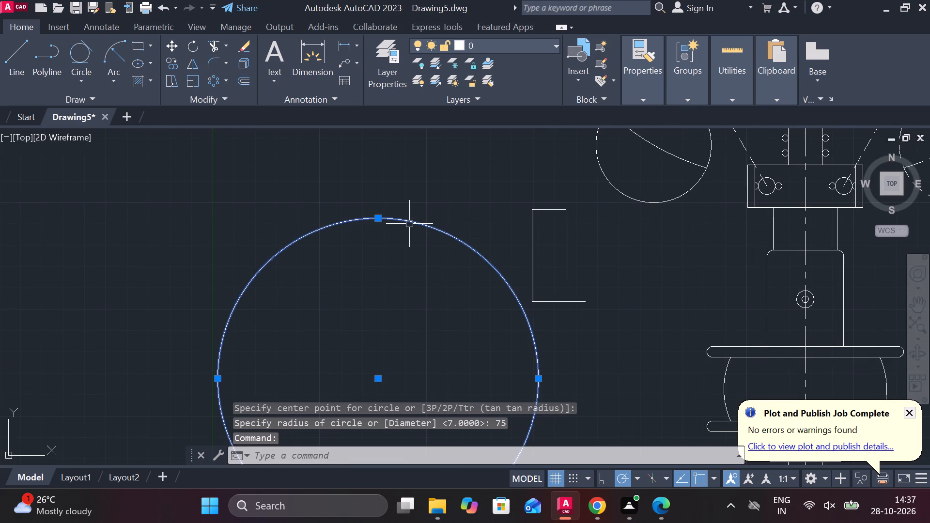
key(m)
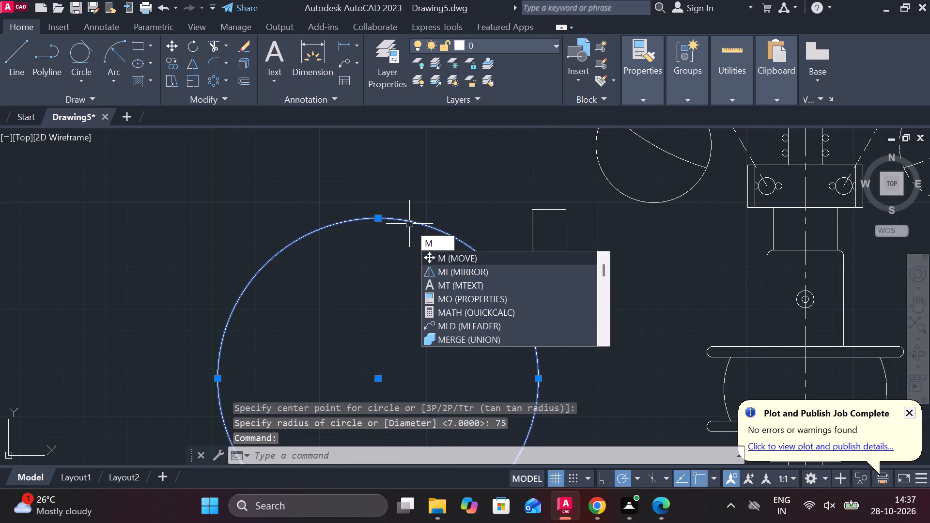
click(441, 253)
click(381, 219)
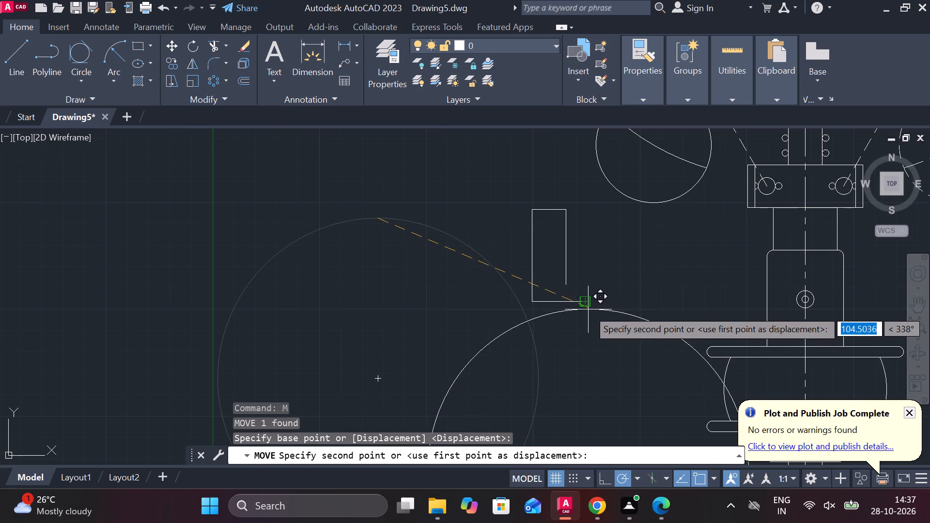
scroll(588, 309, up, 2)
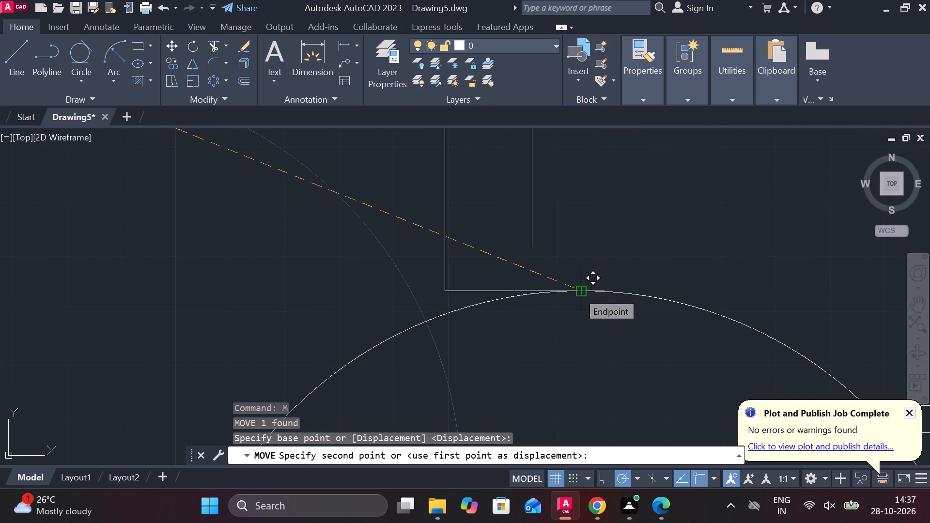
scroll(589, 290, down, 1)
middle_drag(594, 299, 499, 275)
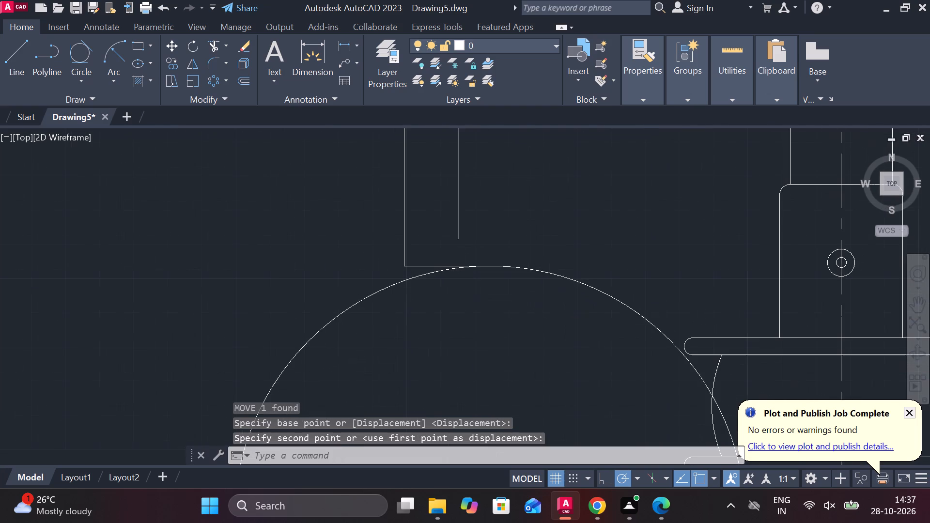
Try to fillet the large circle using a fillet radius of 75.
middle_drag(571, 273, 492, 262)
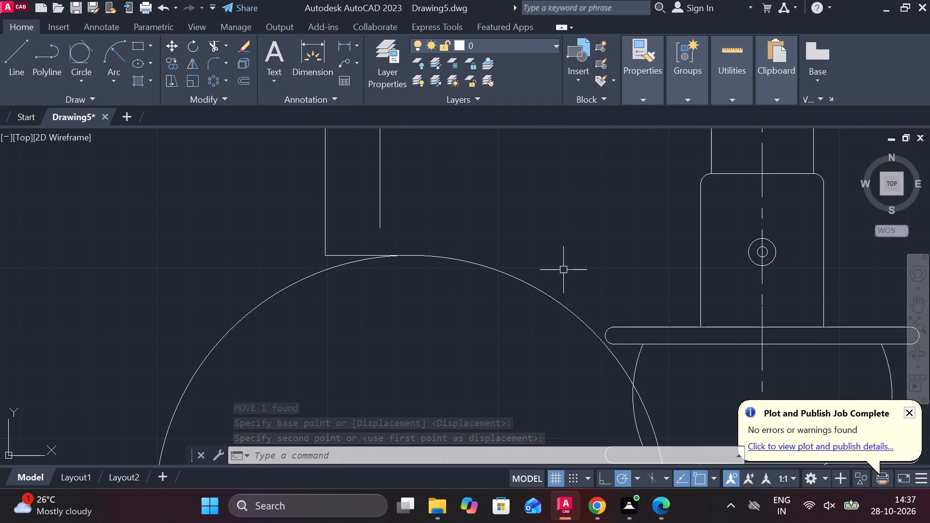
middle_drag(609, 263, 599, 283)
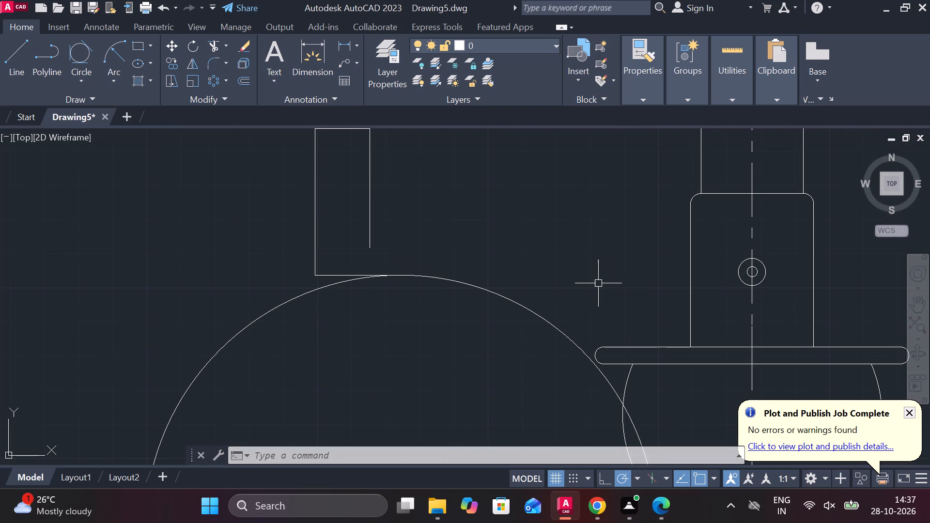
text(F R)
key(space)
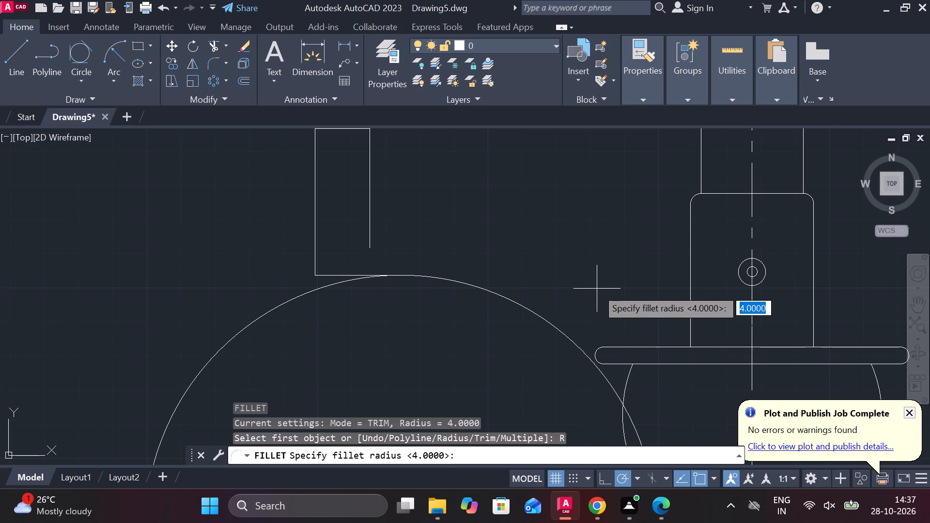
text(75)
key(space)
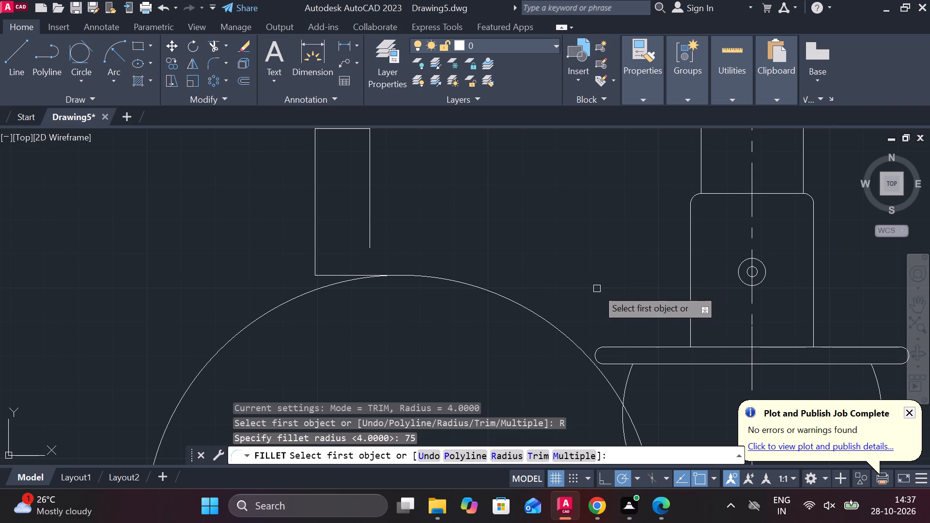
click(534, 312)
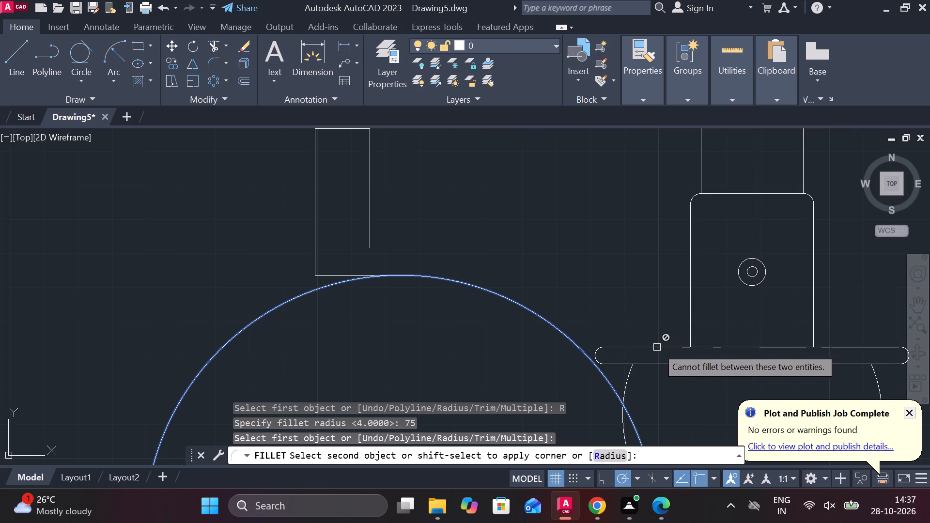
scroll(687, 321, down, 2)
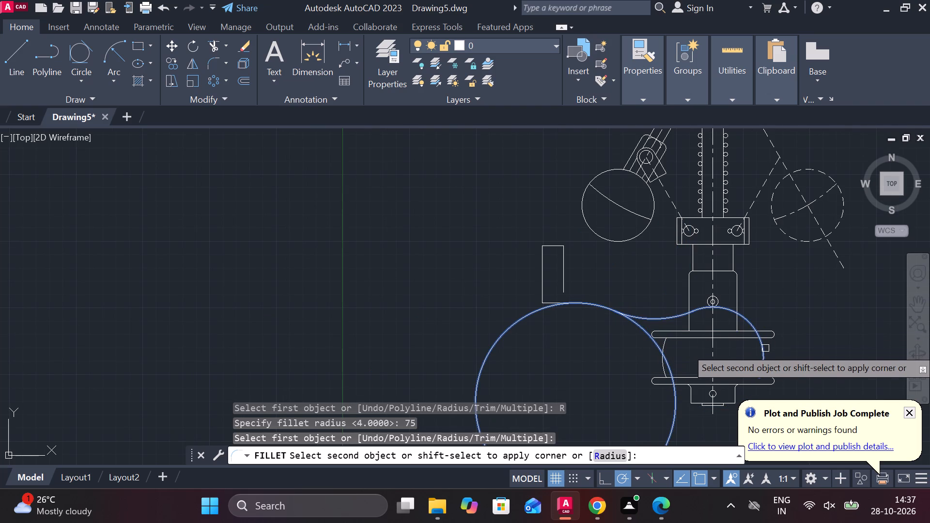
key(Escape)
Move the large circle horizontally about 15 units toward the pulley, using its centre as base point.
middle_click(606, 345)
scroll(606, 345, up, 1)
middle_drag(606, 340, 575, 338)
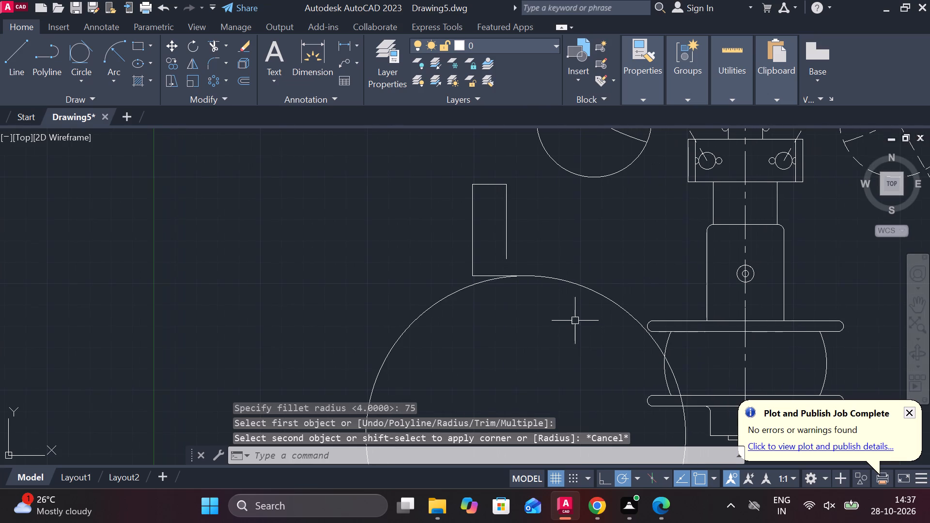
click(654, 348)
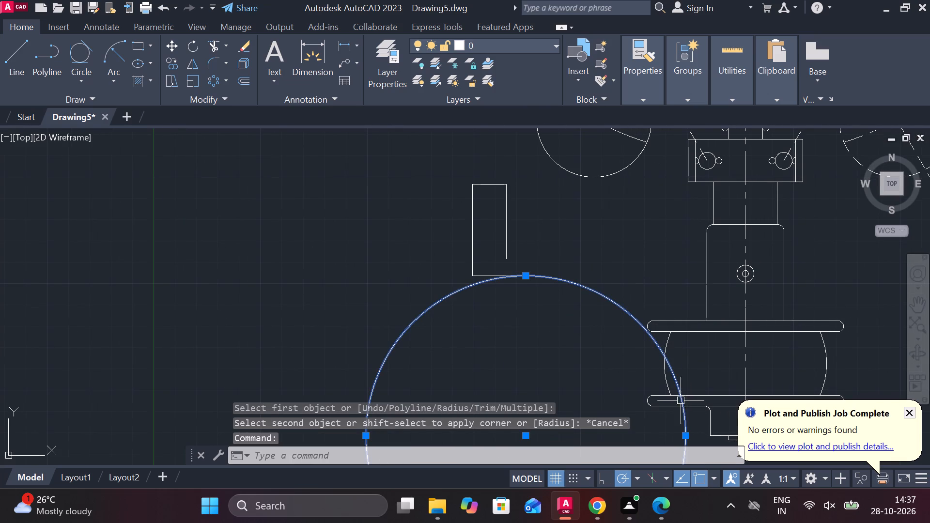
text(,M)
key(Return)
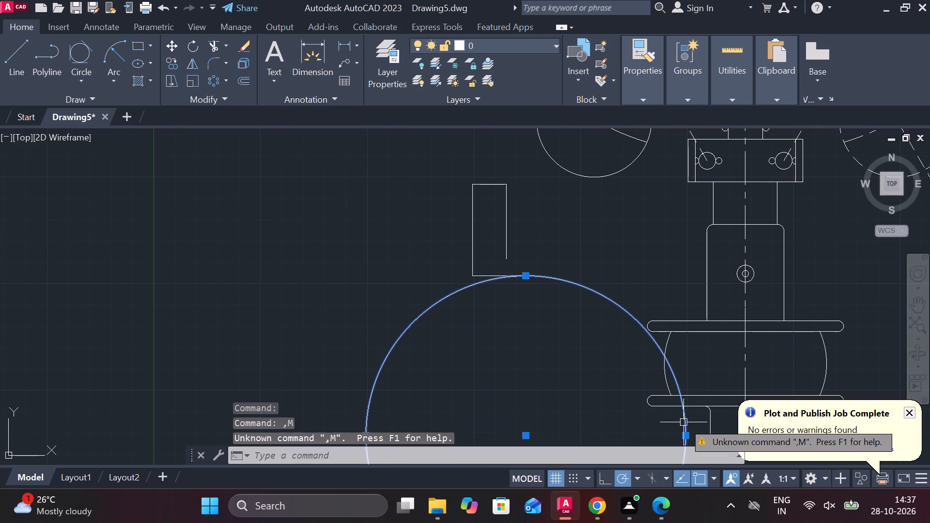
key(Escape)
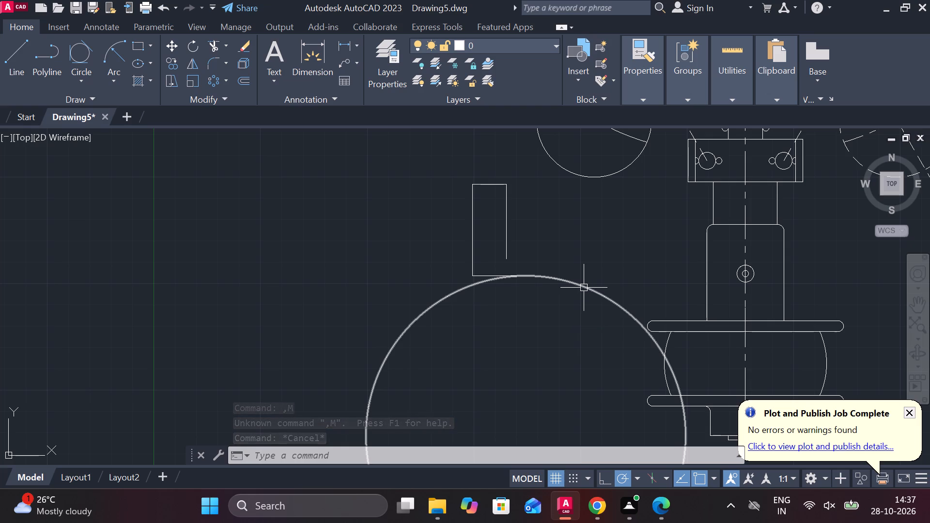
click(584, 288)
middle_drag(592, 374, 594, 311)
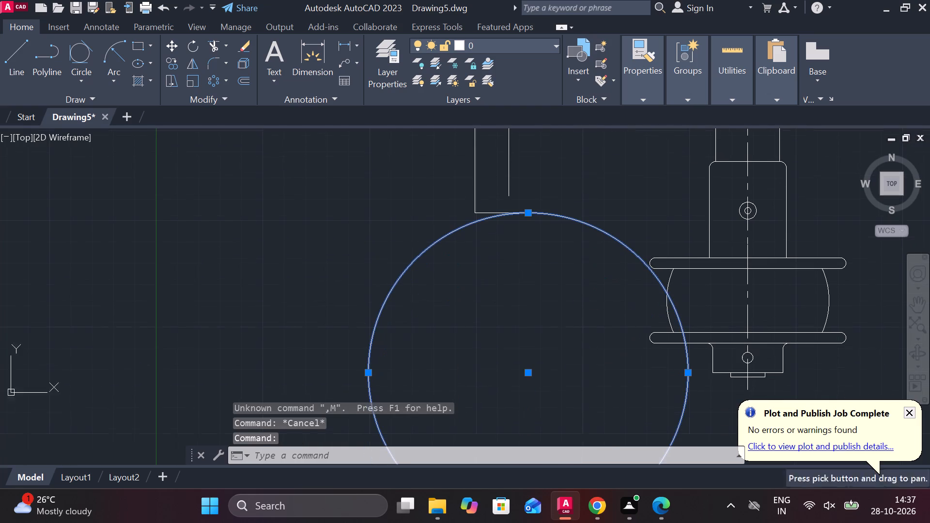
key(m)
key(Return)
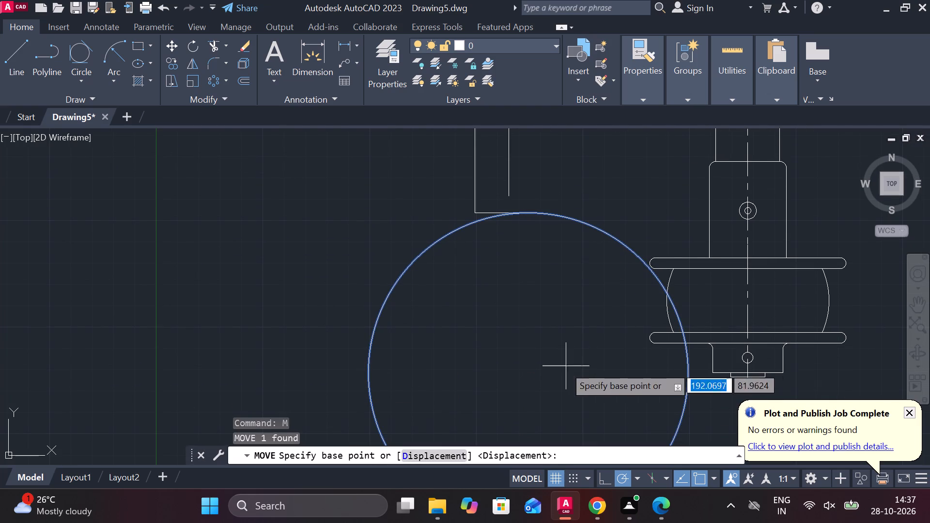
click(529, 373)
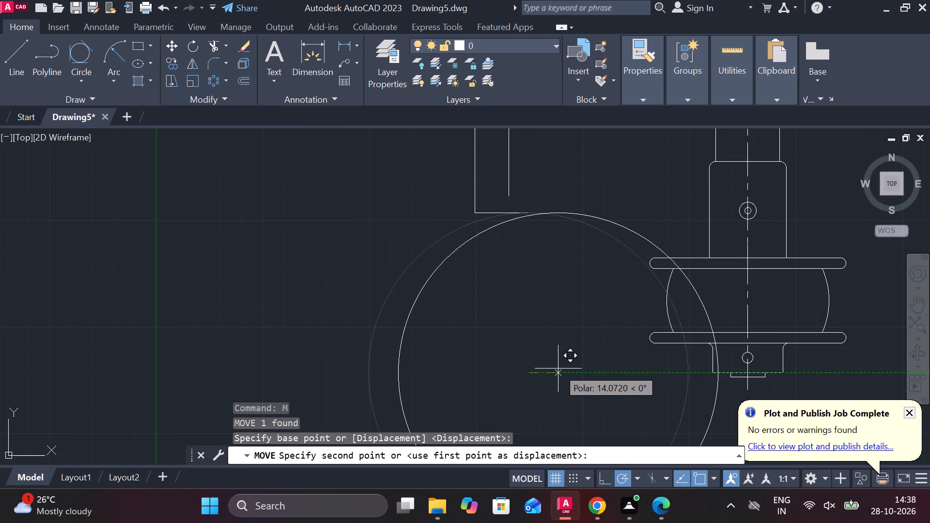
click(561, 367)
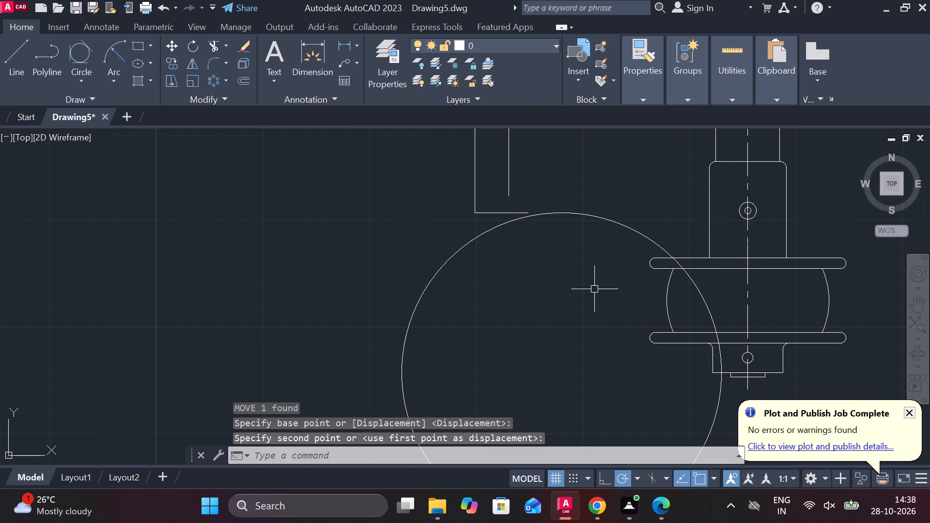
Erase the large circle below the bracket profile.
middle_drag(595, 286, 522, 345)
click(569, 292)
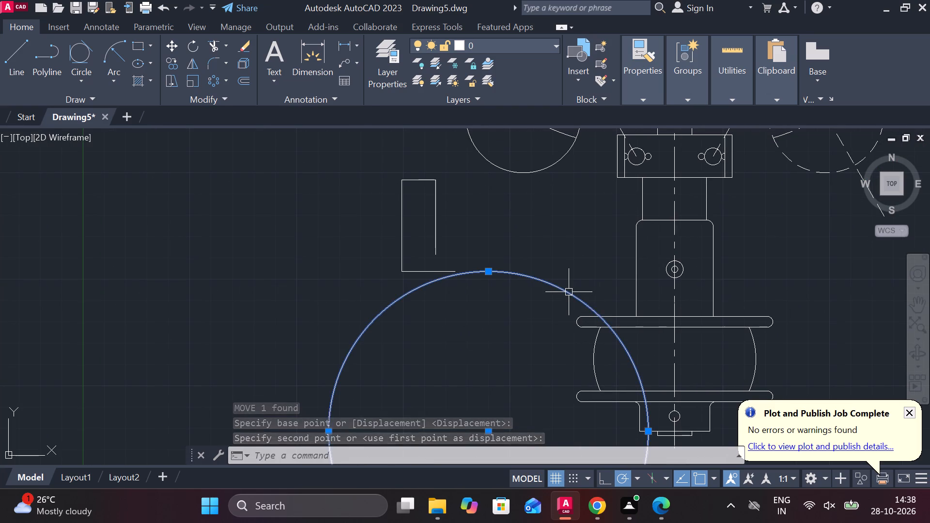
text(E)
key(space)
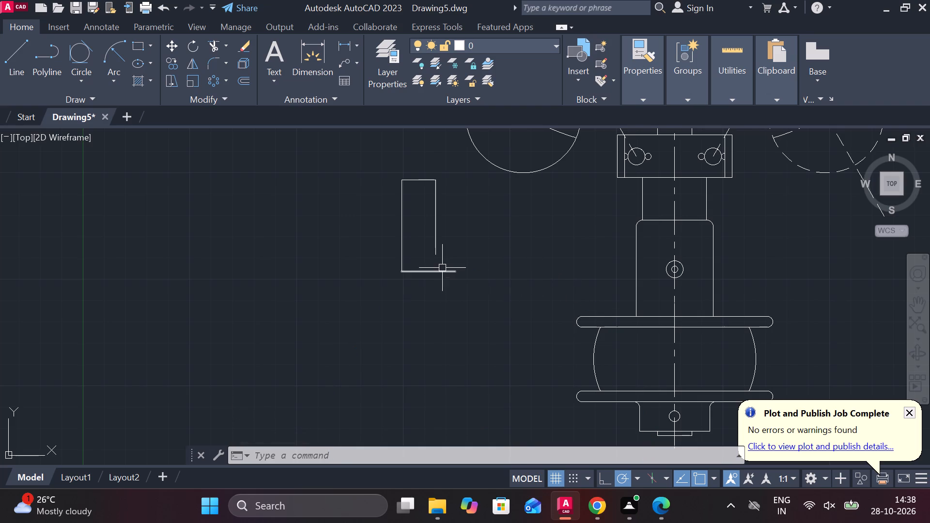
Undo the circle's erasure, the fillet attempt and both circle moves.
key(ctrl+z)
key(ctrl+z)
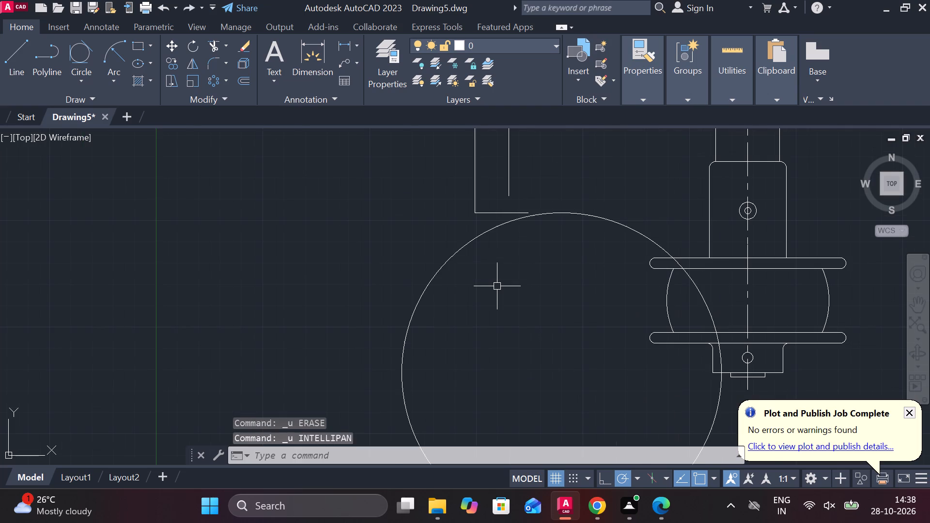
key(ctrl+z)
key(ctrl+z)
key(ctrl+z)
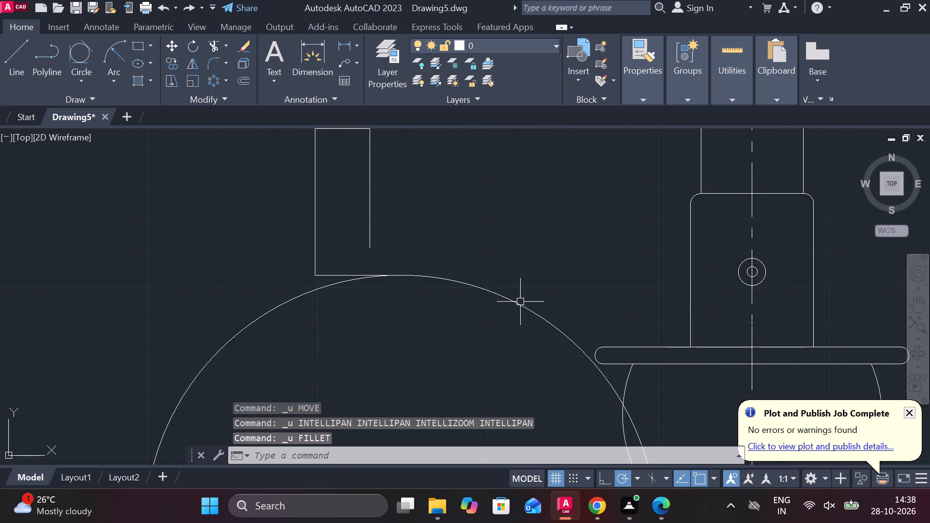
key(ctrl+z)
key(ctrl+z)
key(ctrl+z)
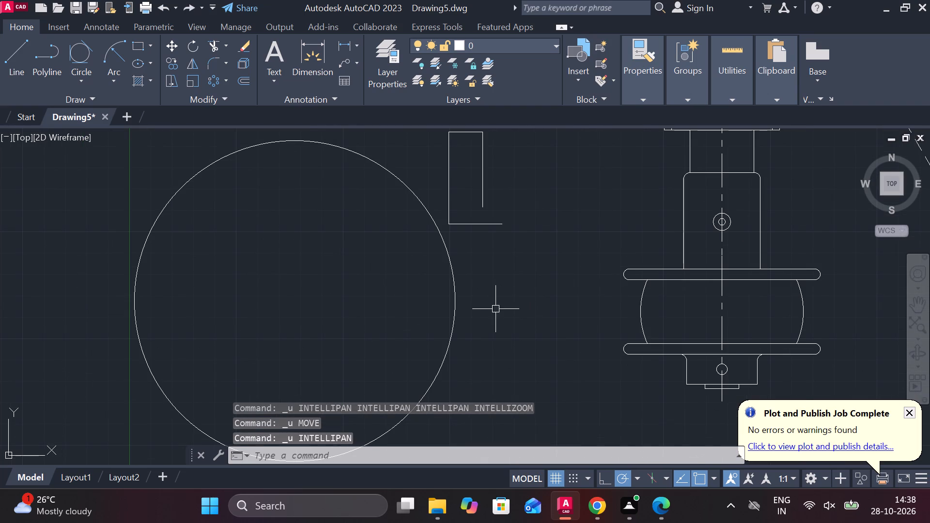
Erase the large circle below the bracket profile.
click(453, 271)
text(E)
key(space)
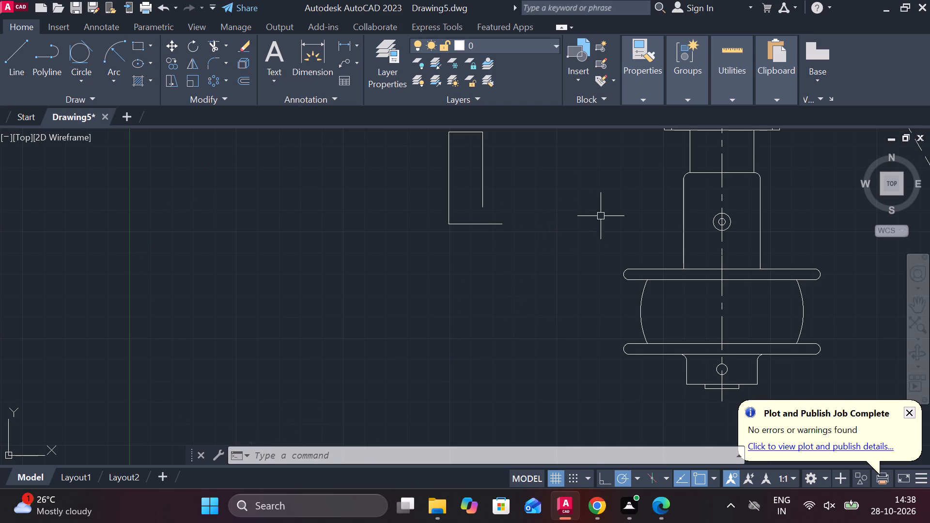
Fillet the bracket's base line to the pulley's near side arc with a radius of 75.
text(F R)
key(space)
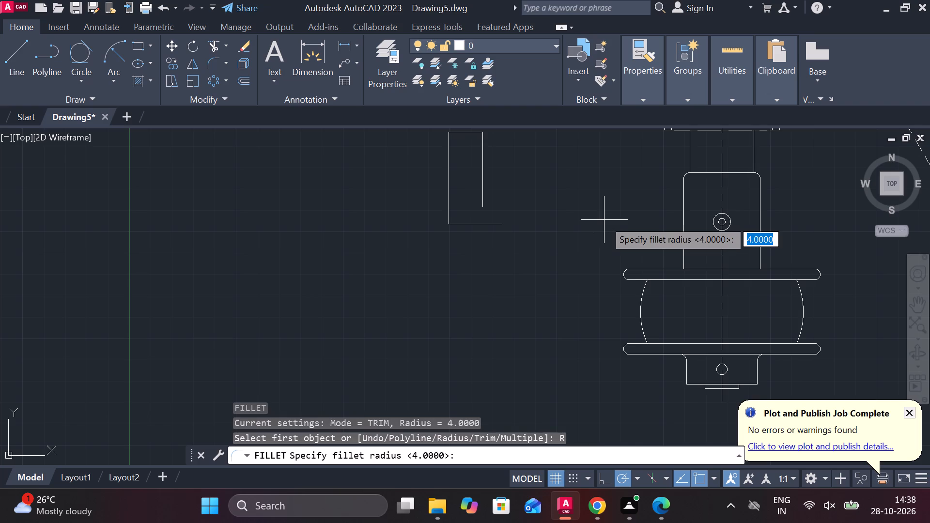
key(7)
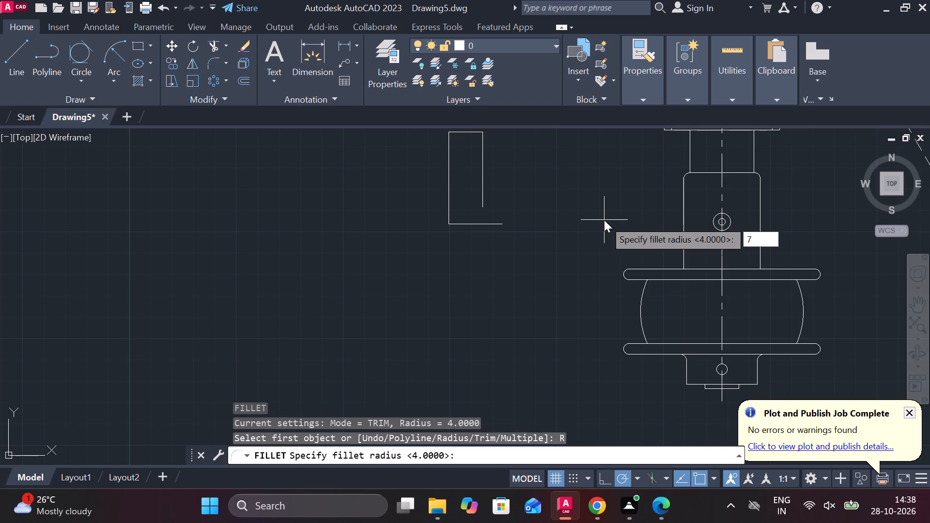
key(5)
key(space)
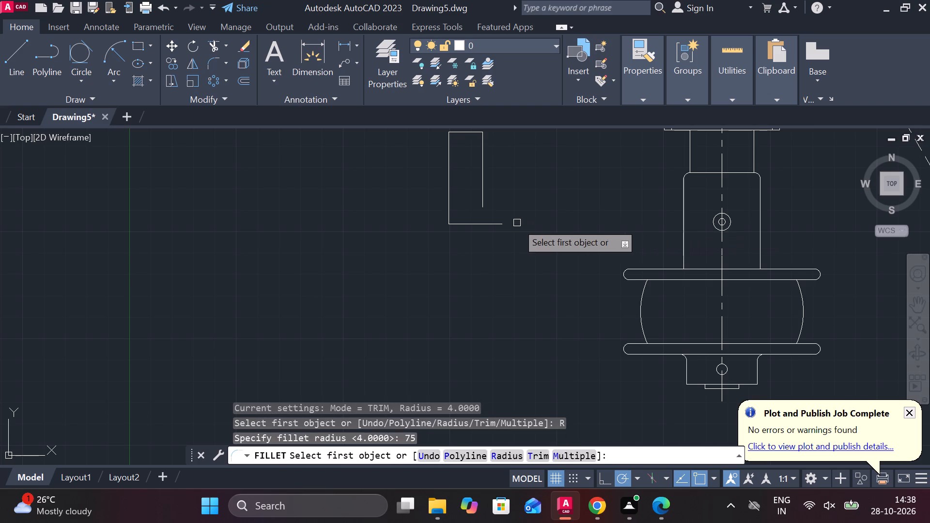
click(492, 225)
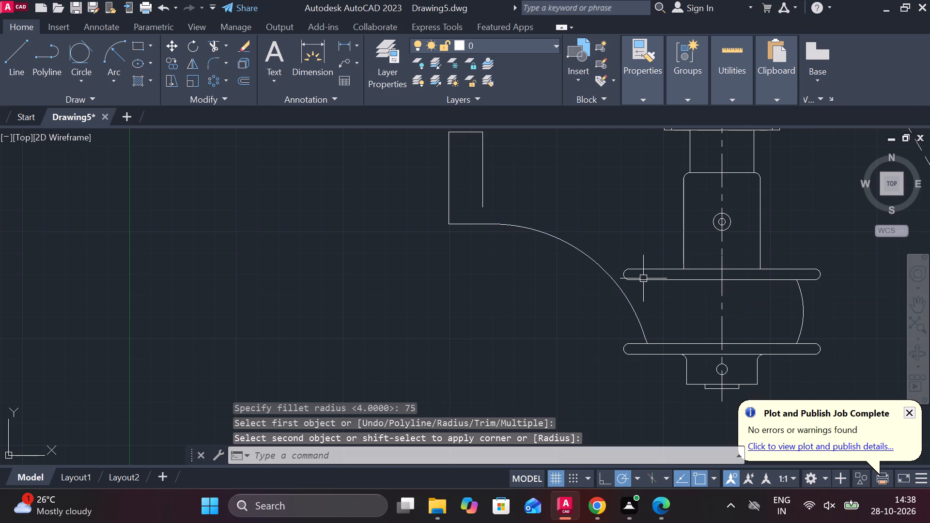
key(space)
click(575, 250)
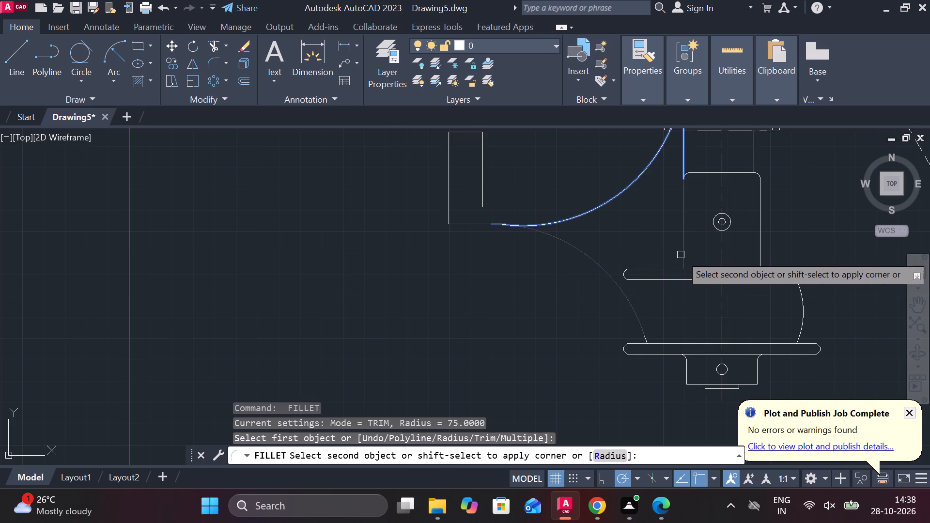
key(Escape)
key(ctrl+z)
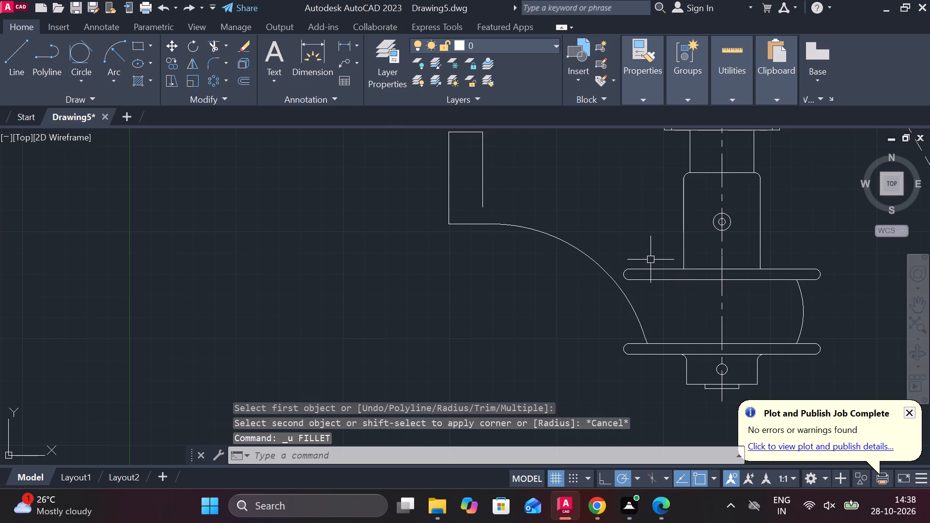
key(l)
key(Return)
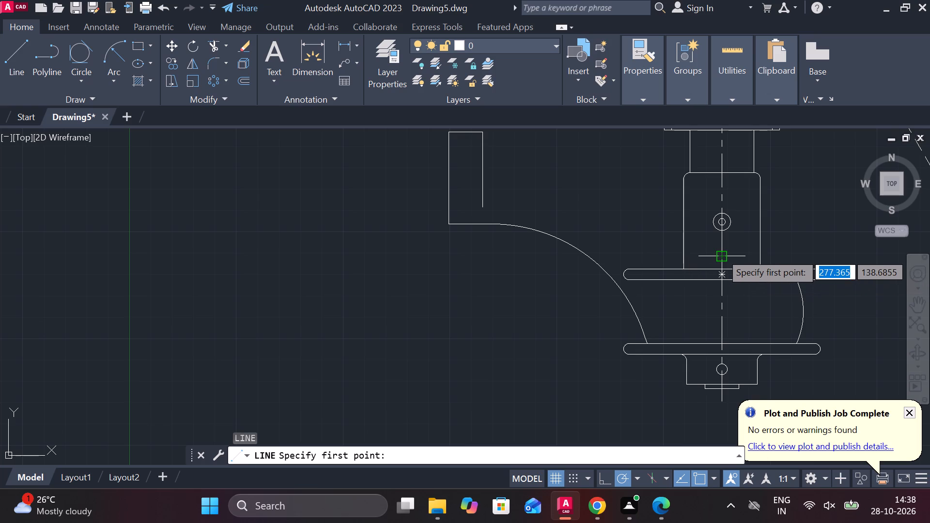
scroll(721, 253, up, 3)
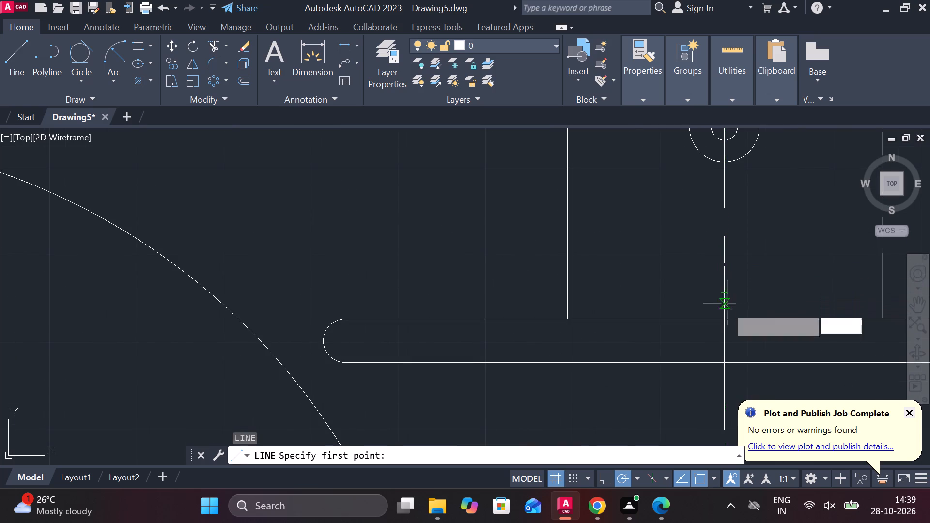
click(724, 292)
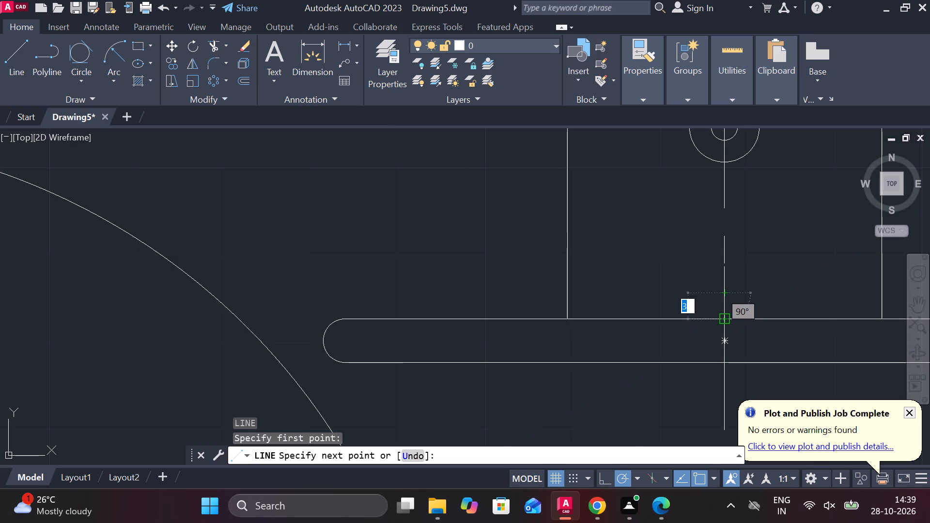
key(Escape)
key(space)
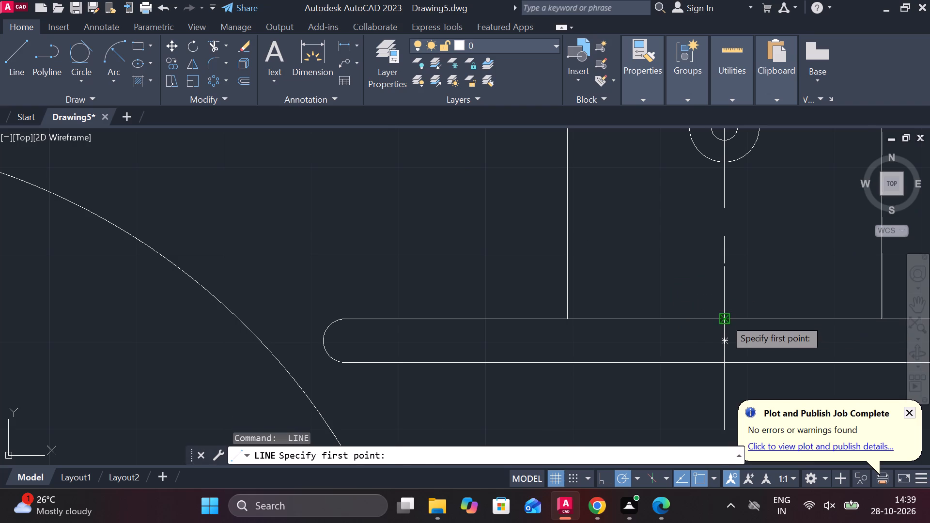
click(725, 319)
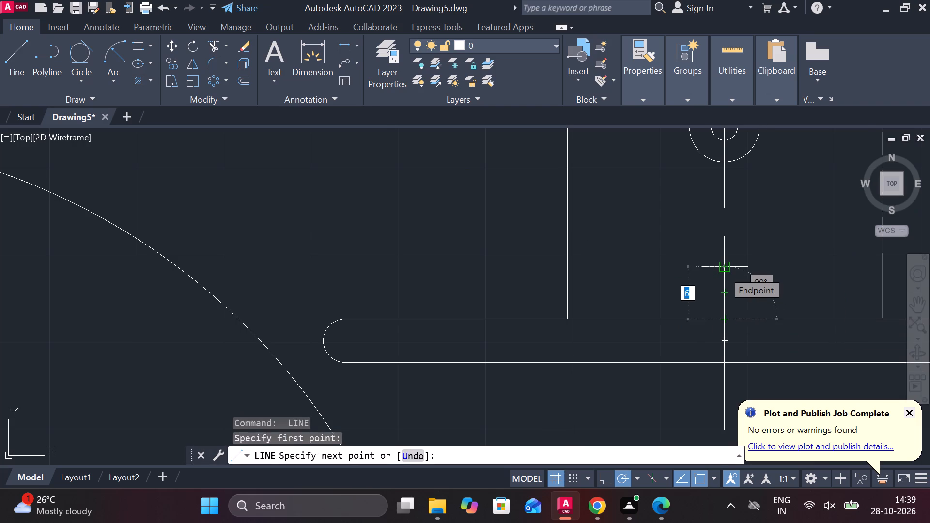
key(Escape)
Draw a horizontal line from the centreline endpoint about 6 units above the pulley's upper flange, extending past the radius-75 curve.
key(space)
click(723, 270)
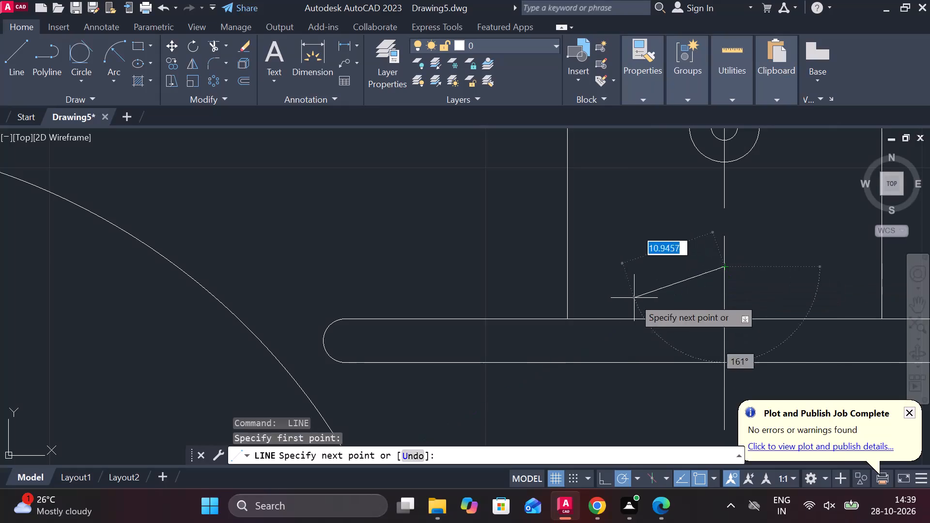
scroll(595, 290, down, 1)
middle_drag(474, 277, 548, 284)
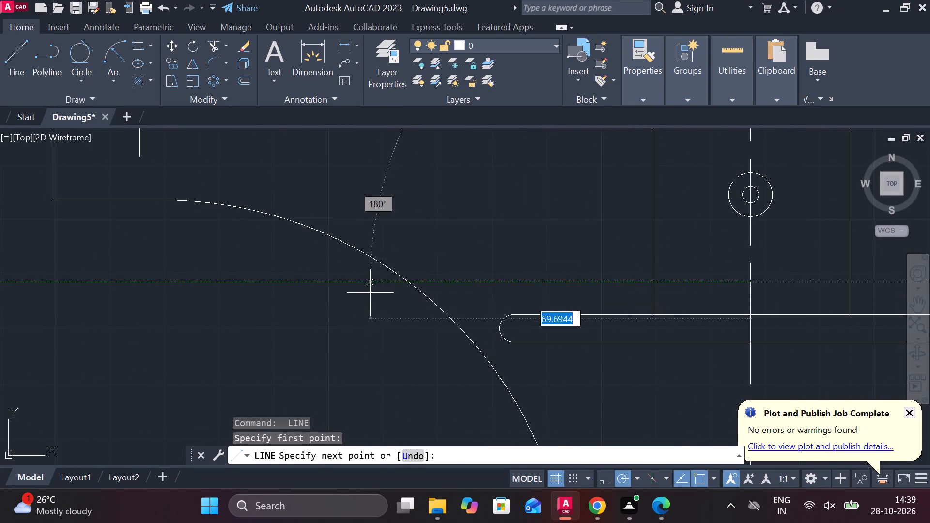
click(294, 282)
key(Escape)
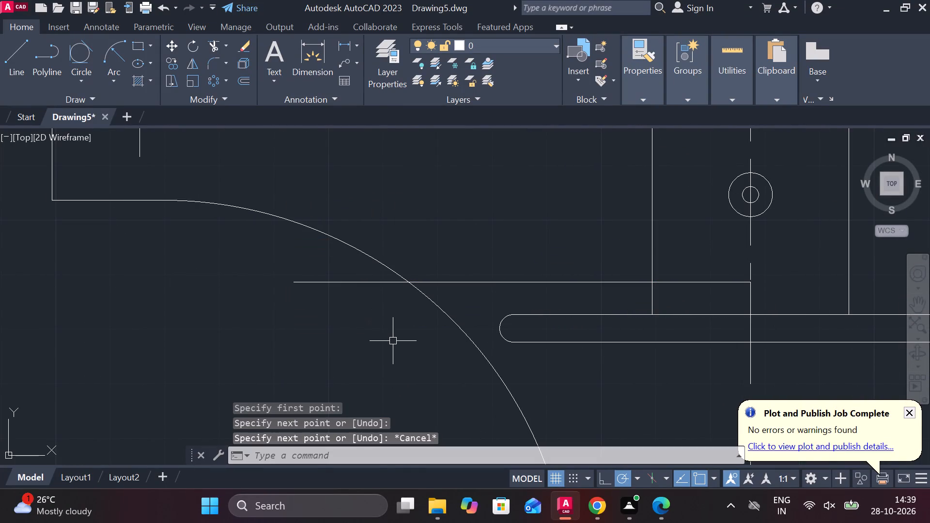
Trim the curve below the horizontal line, the line's end beyond the curve, and the leftover arc piece at the pulley.
text(TR)
key(space)
click(438, 309)
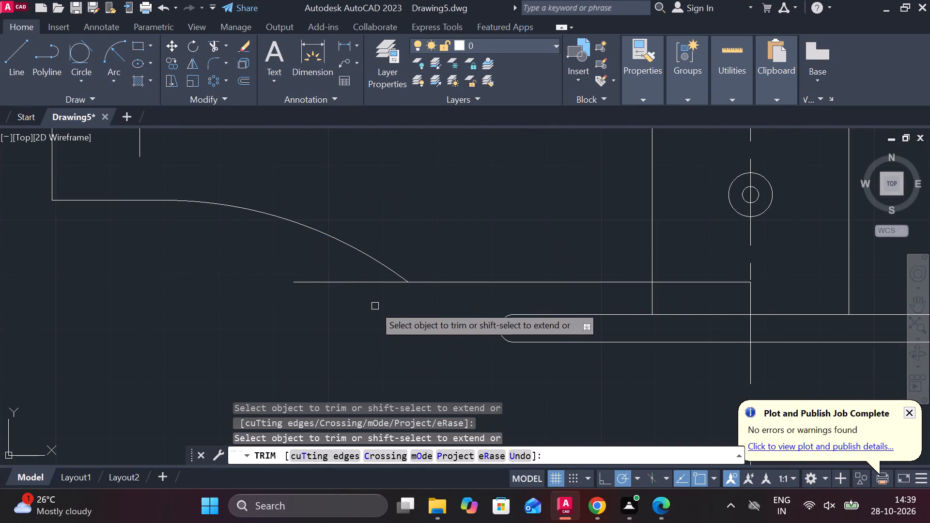
click(357, 286)
scroll(371, 304, down, 2)
middle_drag(373, 327, 386, 311)
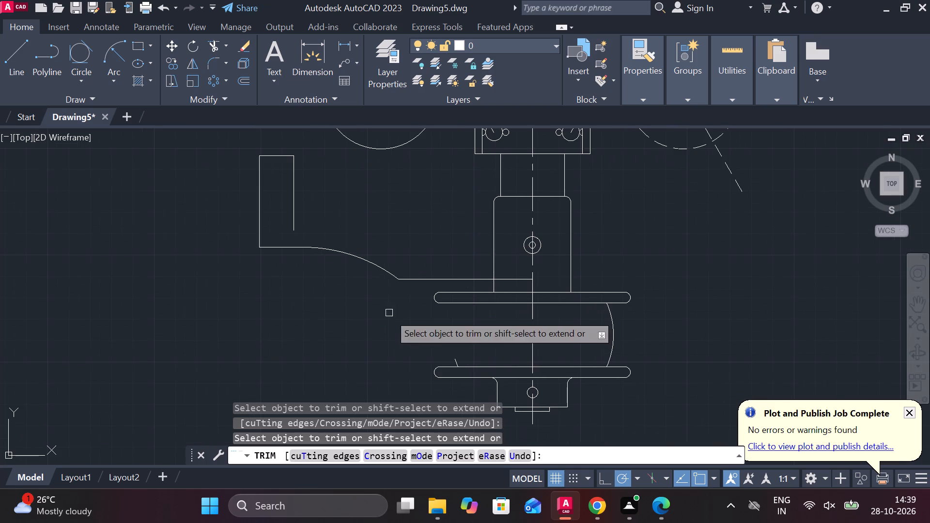
click(452, 361)
key(Escape)
Mirror the pulley's remaining side arc about the vertical centreline, keeping the source arc.
click(610, 327)
text(MI)
key(space)
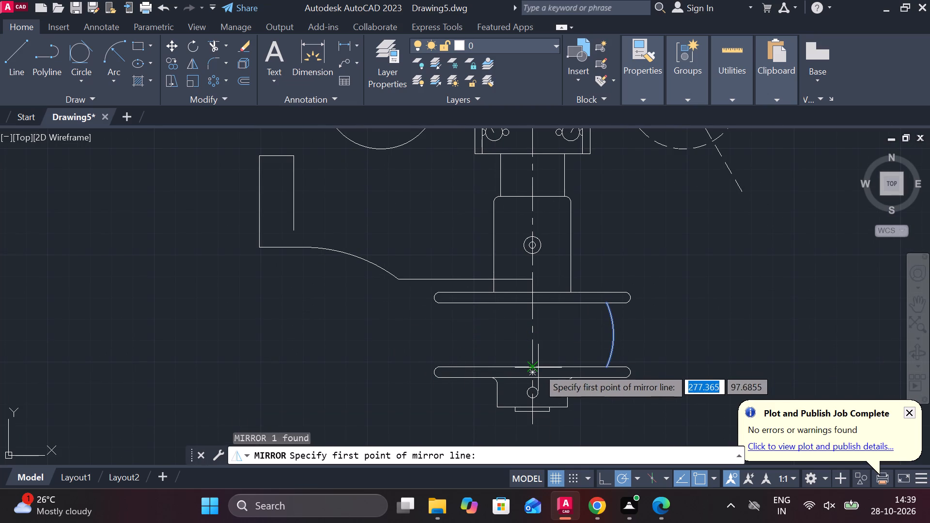
click(536, 368)
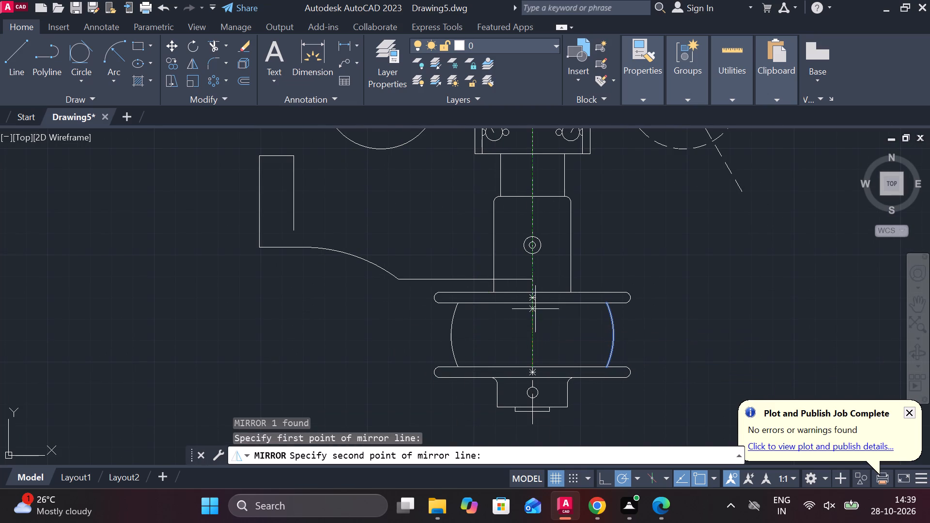
click(535, 305)
drag(576, 354, 535, 305)
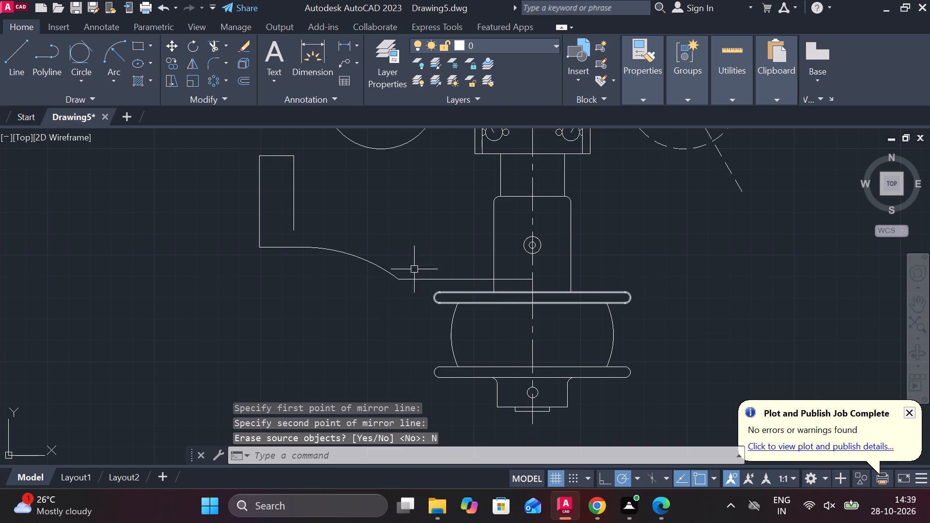
Fillet the corner between the bracket curve and the horizontal line with radius 75.
middle_drag(394, 265, 435, 288)
text(F R)
key(space)
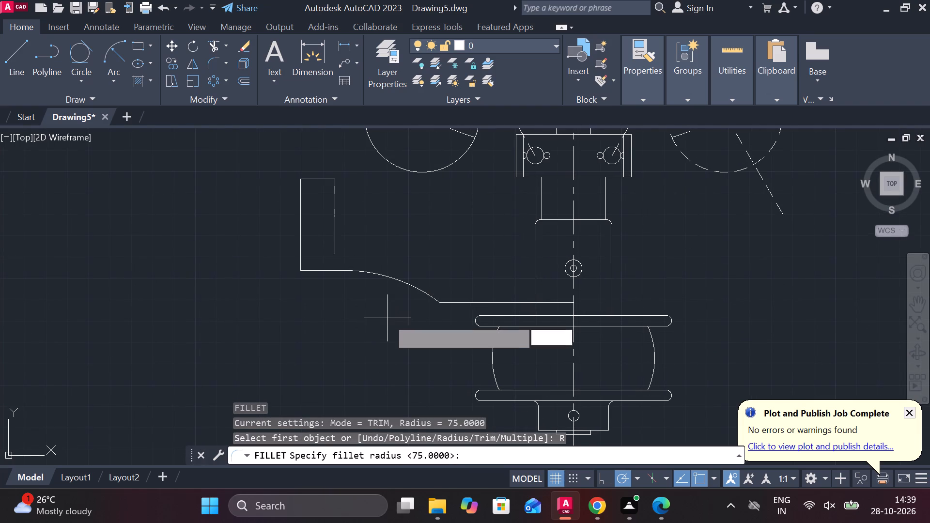
key(space)
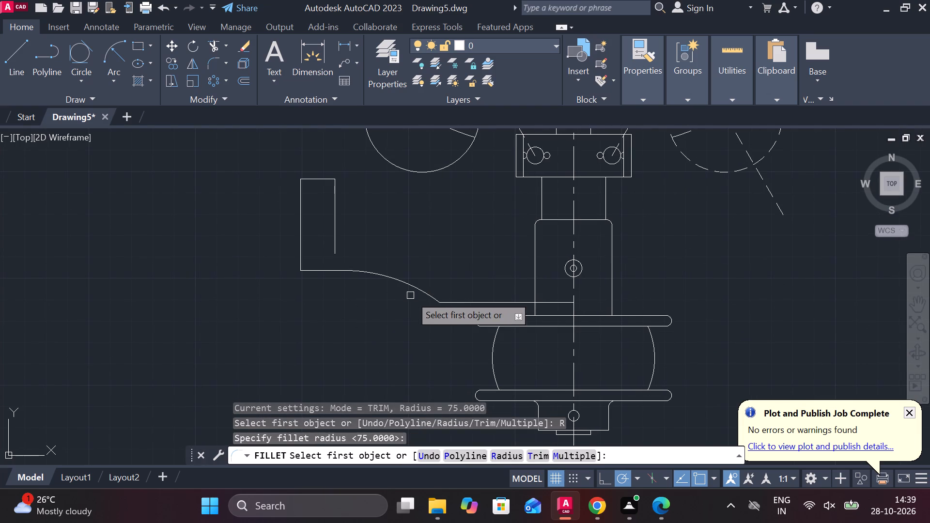
click(410, 284)
click(483, 305)
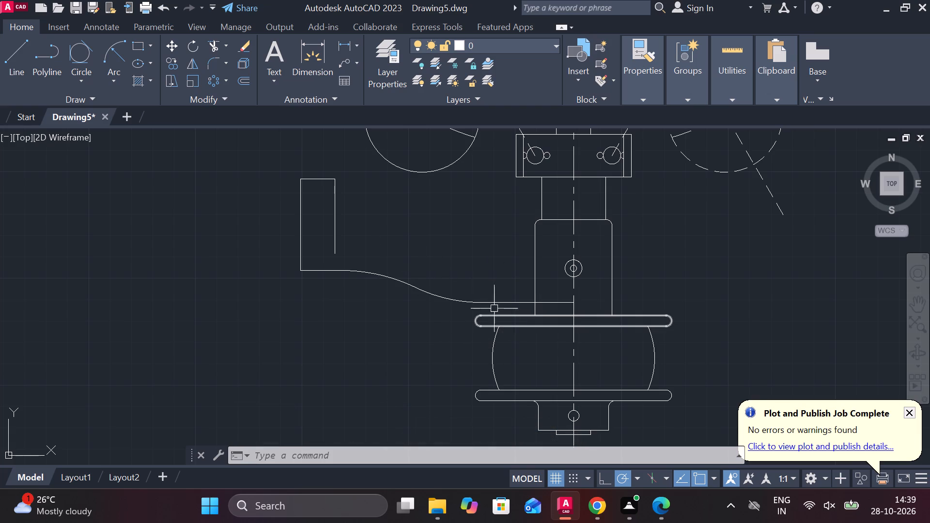
Join the two bracket arcs and the horizontal line into one polyline.
click(401, 279)
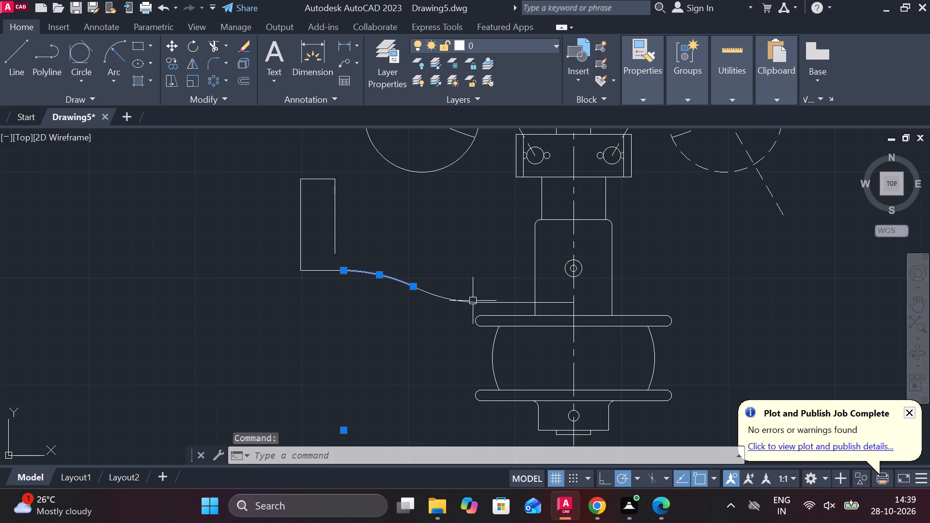
click(441, 300)
click(503, 300)
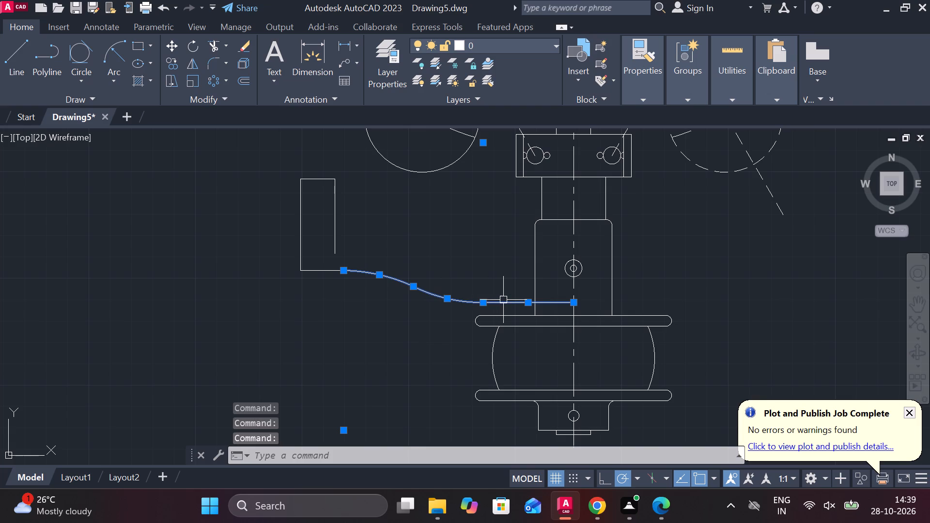
text(J)
key(space)
Offset the joined arm polyline upward by 8 units.
click(477, 300)
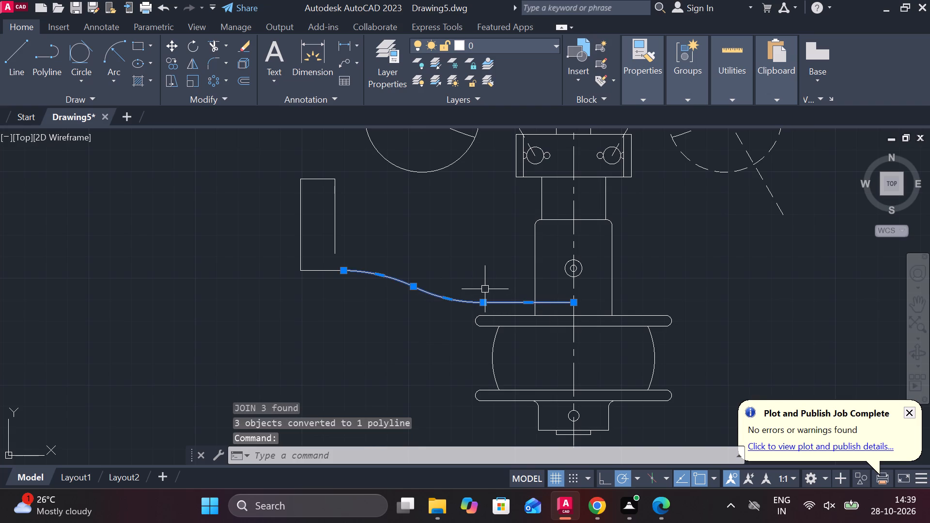
key(o)
key(Return)
key(Return)
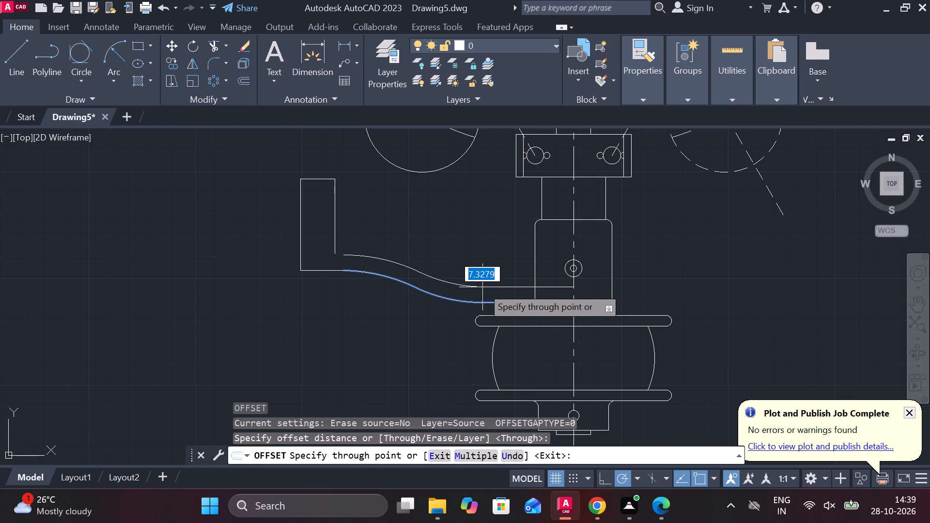
key(8)
key(Return)
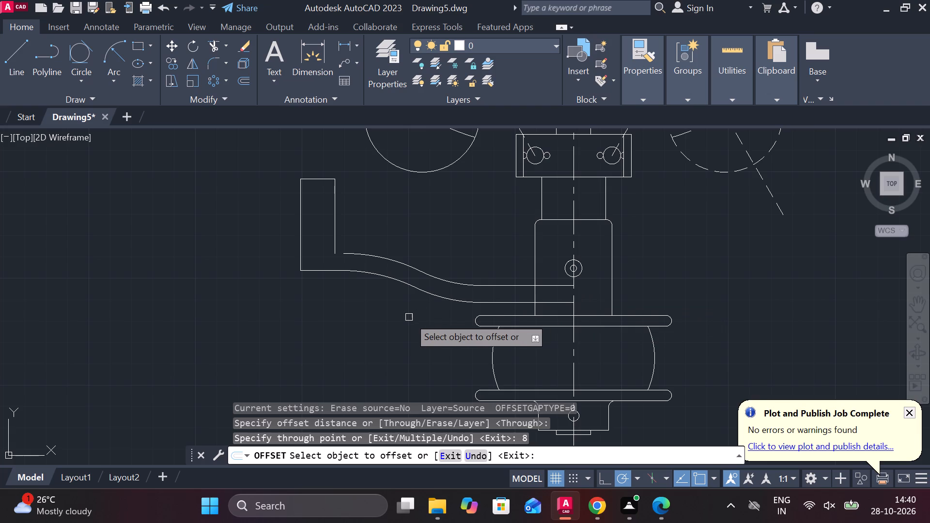
key(Escape)
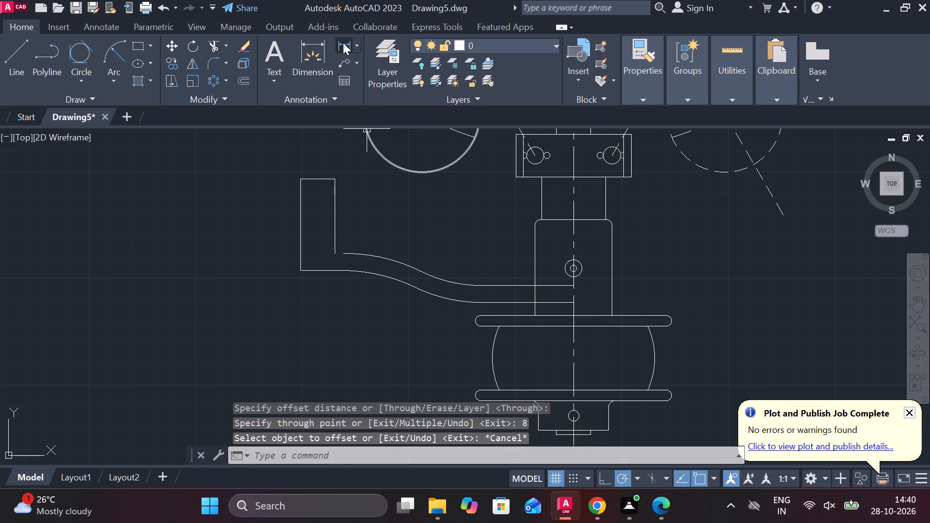
Measure the vertical gap between the arm's lower line and the pulley's upper flange.
click(343, 43)
scroll(547, 320, up, 1)
click(503, 297)
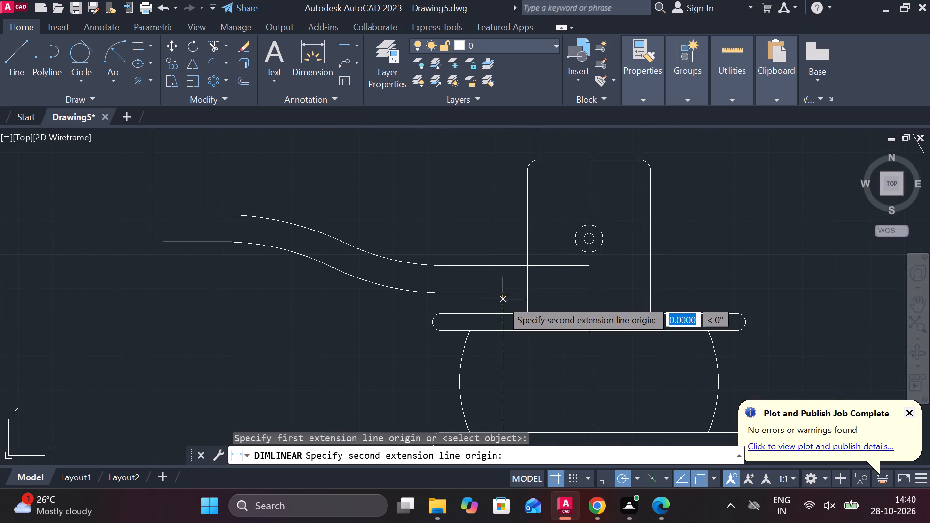
click(499, 314)
key(Escape)
Bridge the gap between the bracket's vertical edge and the arm's upper curve with a horizontal line, trimming its overhang.
middle_drag(514, 315, 544, 364)
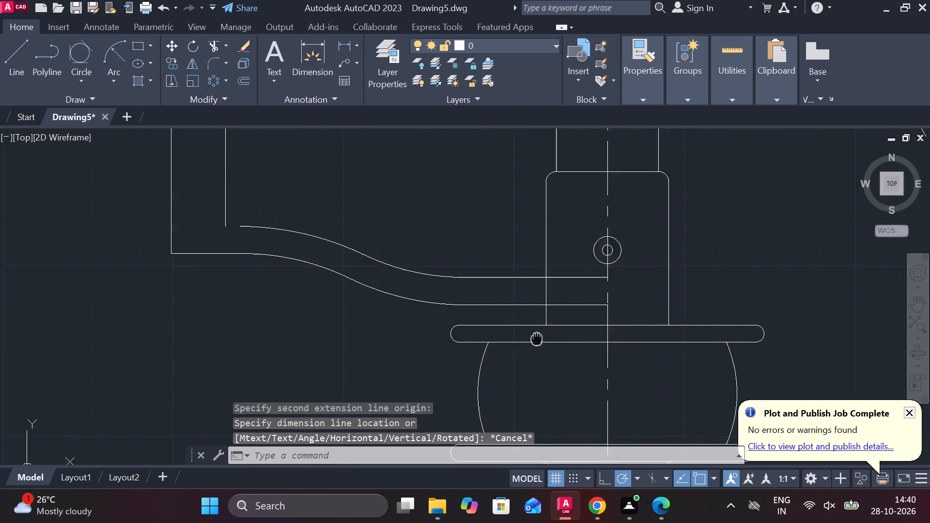
middle_drag(544, 364, 550, 376)
middle_drag(438, 344, 505, 382)
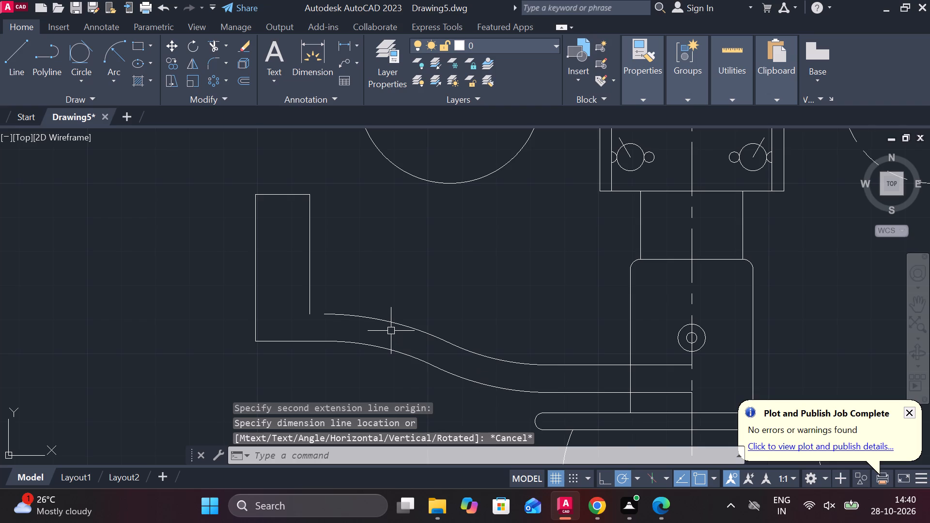
click(336, 314)
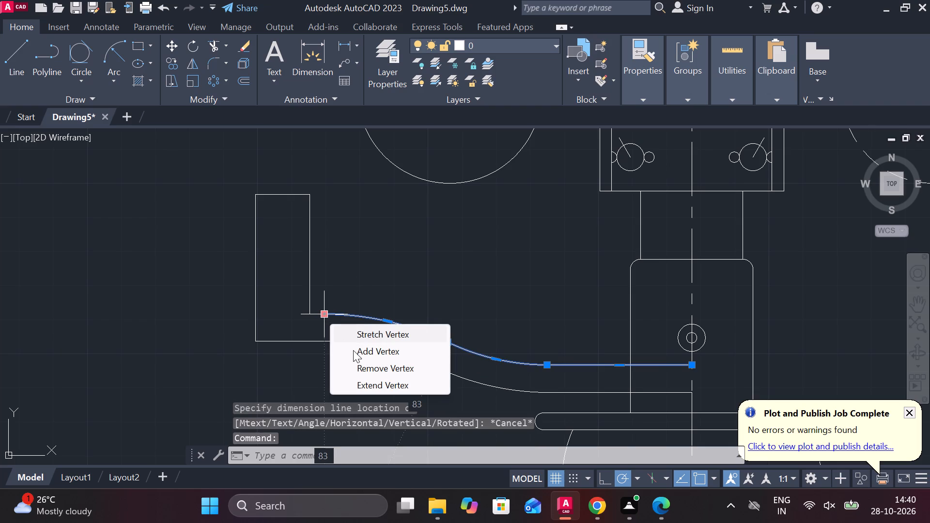
key(Escape)
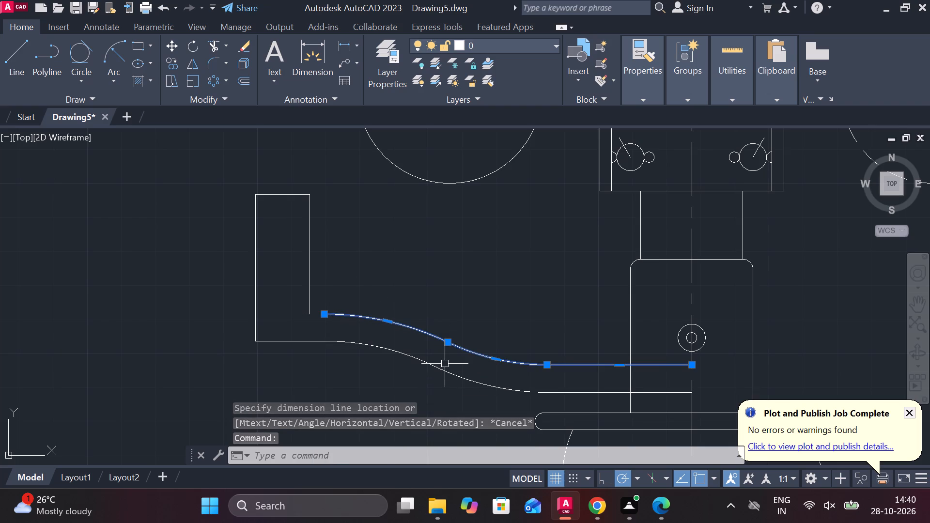
key(l)
key(Return)
click(320, 317)
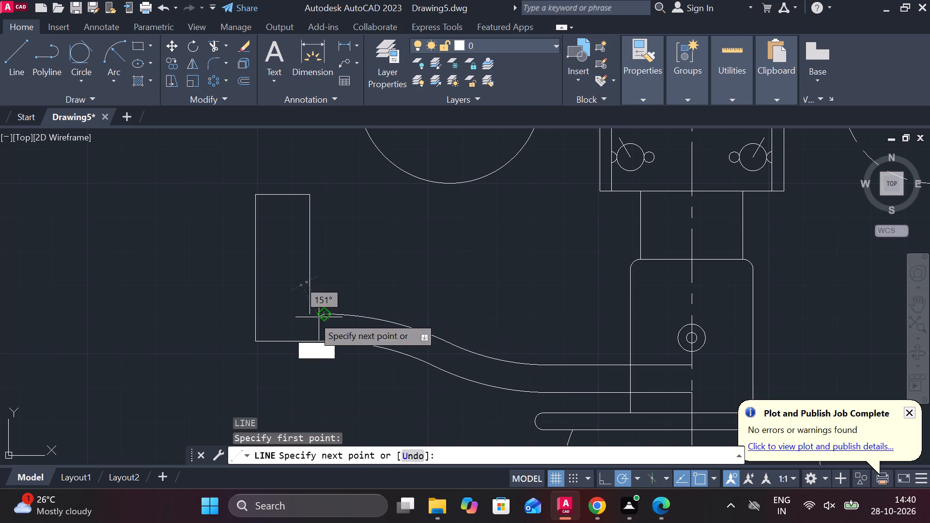
click(296, 313)
key(Escape)
text(TR)
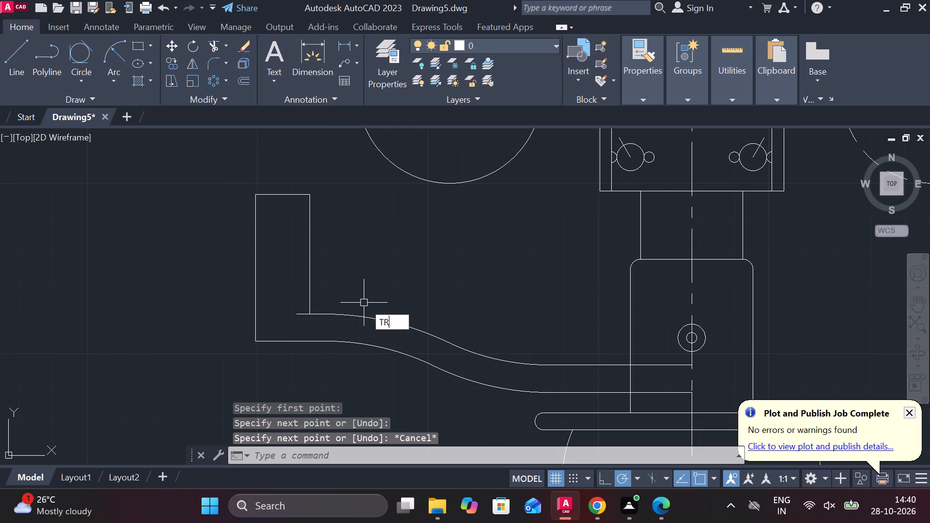
key(space)
click(295, 315)
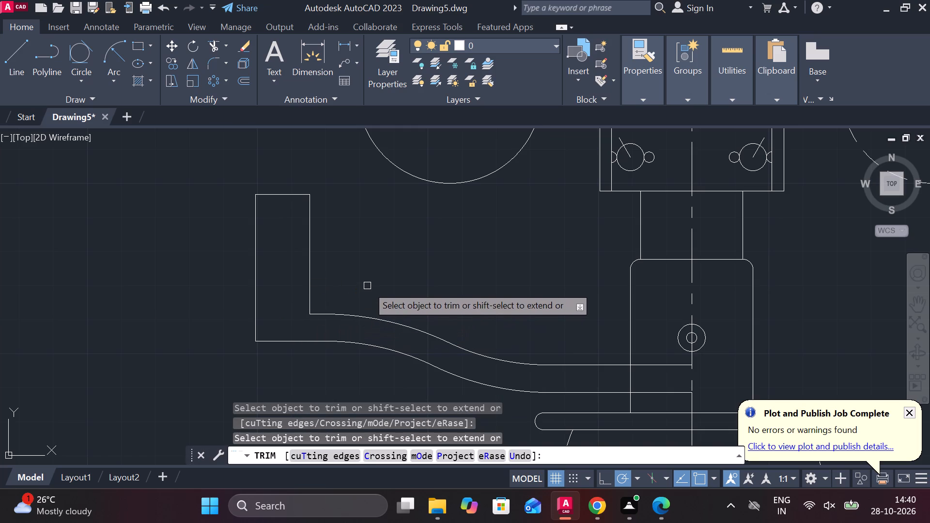
key(Escape)
Fillet the inner corner between the bracket's vertical edge and the short horizontal line with radius 4.
text(F R 4)
key(space)
click(305, 281)
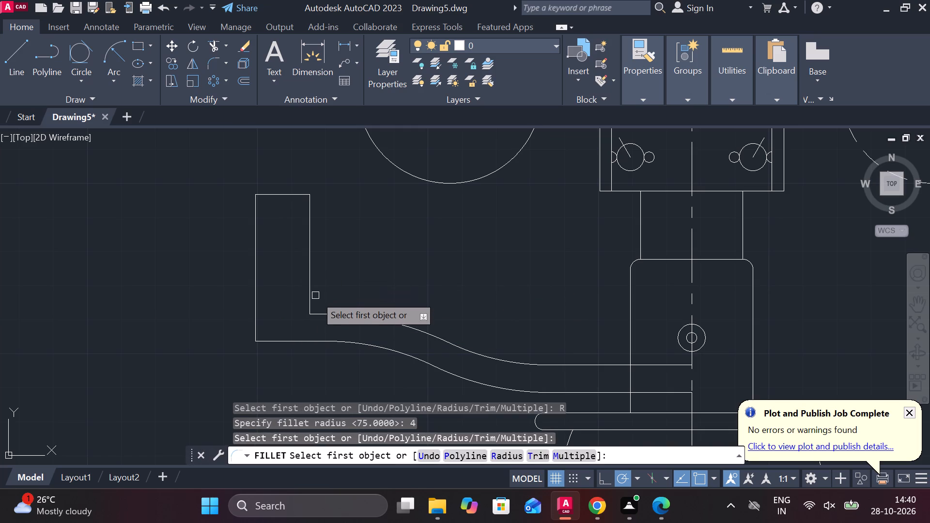
click(307, 301)
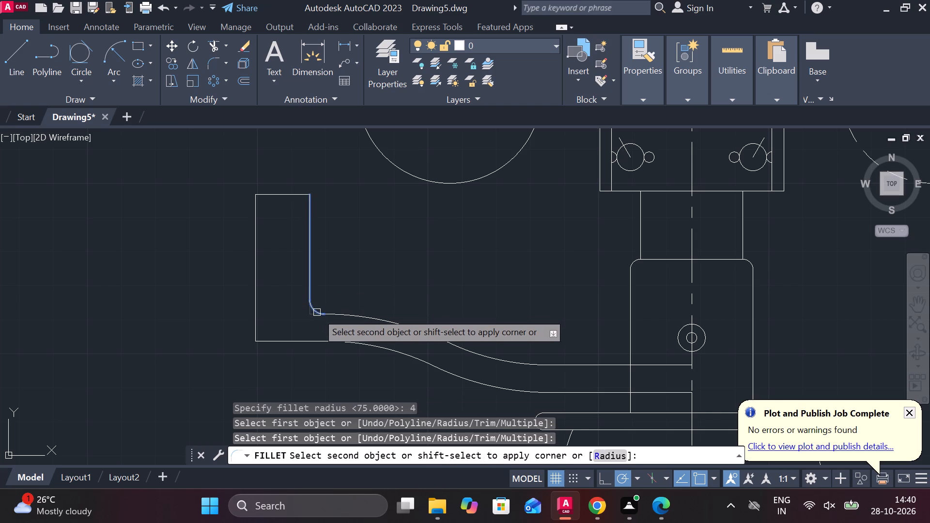
click(317, 312)
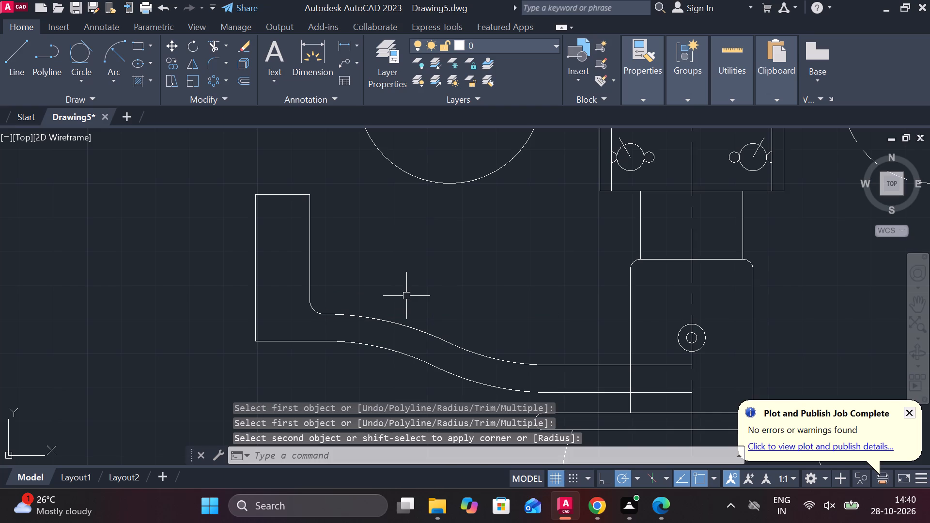
Offset the arm's upper polyline upward by 24 units.
click(421, 329)
key(o)
key(Return)
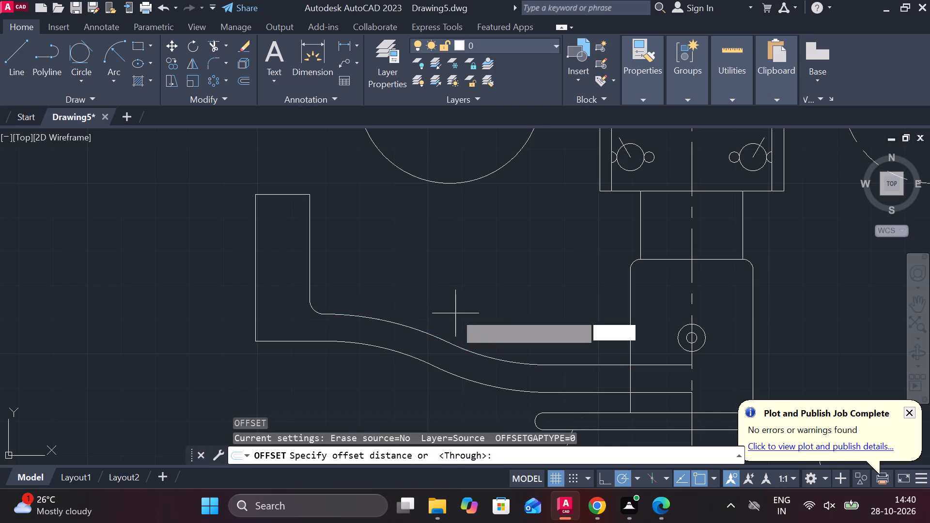
key(Return)
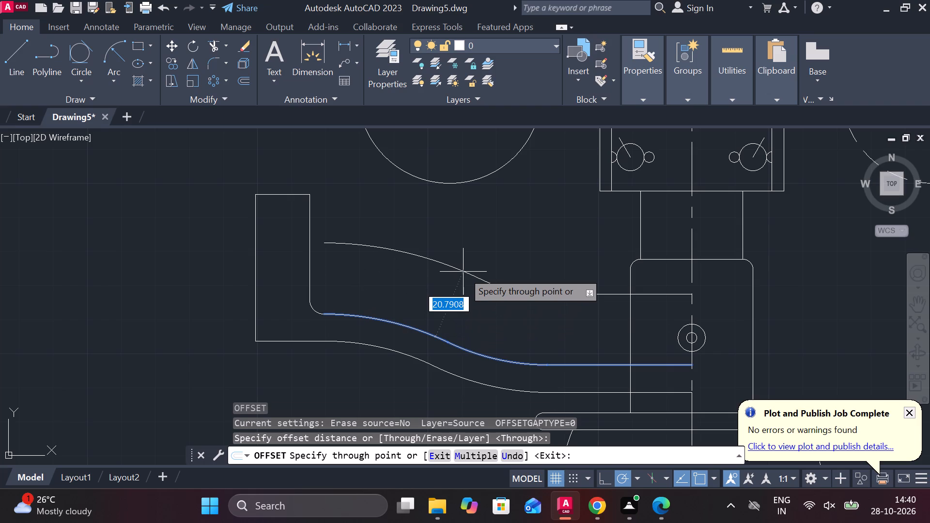
key(2)
text(4)
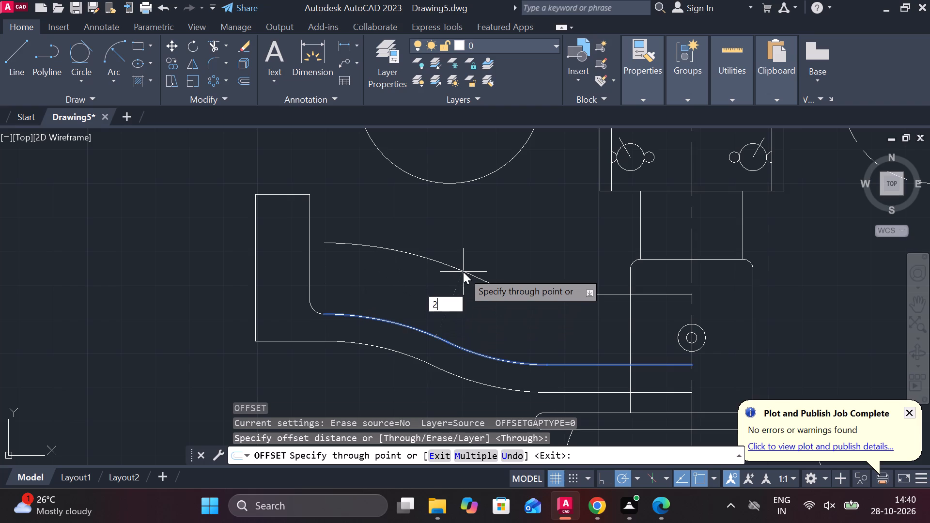
key(space)
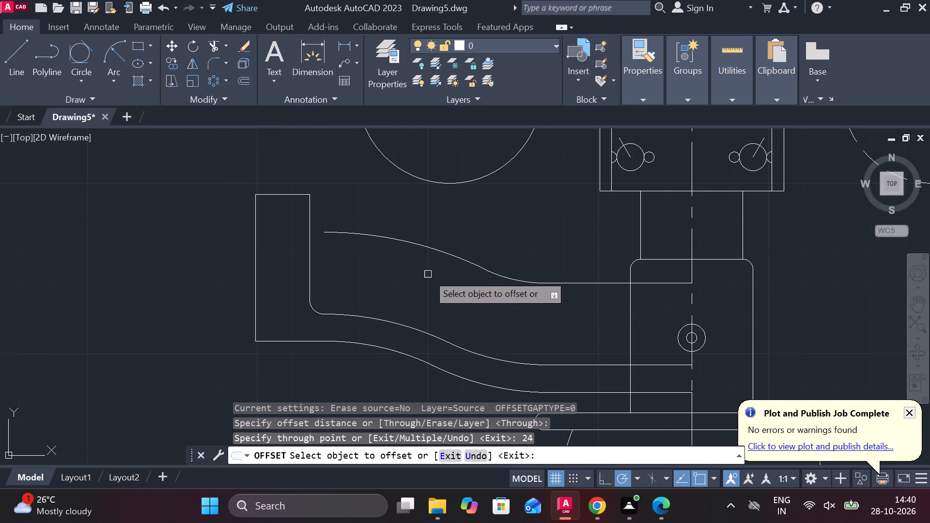
middle_drag(365, 206, 384, 216)
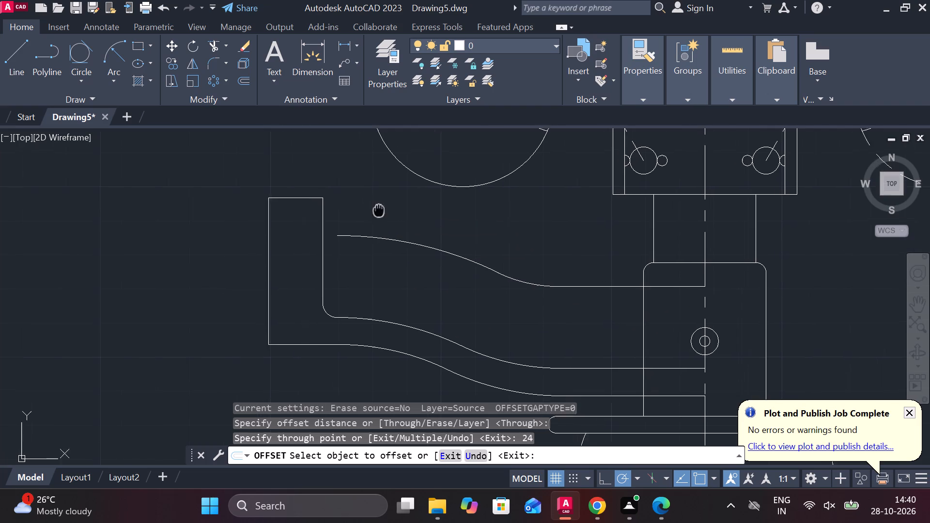
middle_drag(384, 216, 393, 242)
key(Escape)
Fillet the bracket's vertical edge and the new uppermost arm curve with radius 5.
text(F R 5)
key(space)
click(336, 241)
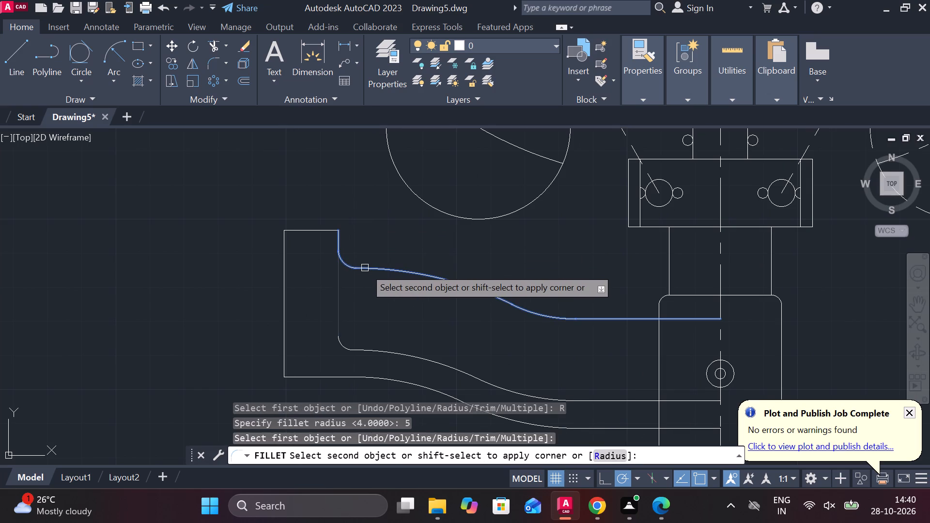
click(365, 268)
key(Escape)
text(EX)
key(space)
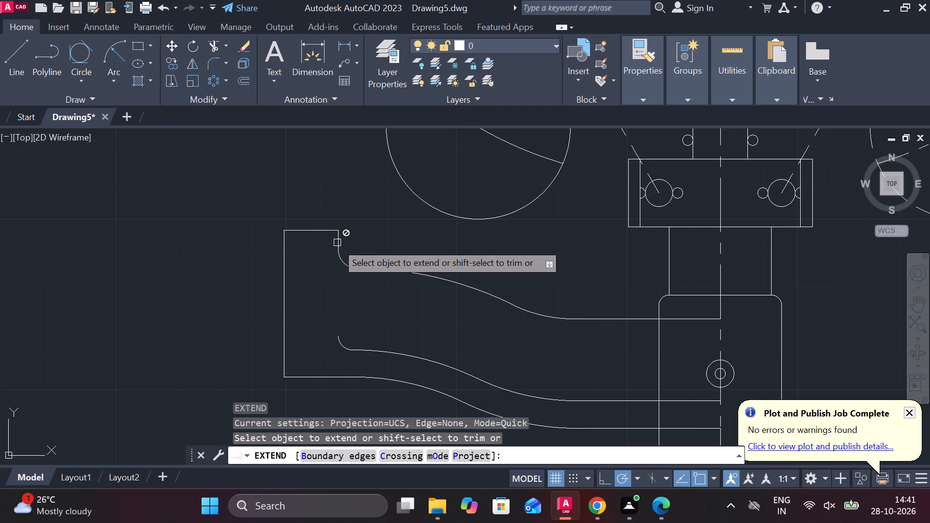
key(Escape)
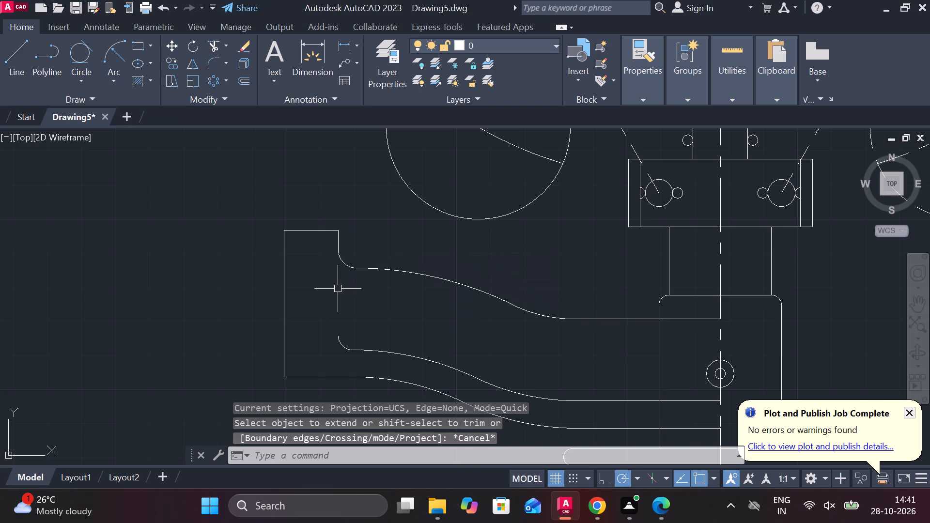
Redraw the missing bracket edge as a vertical line from the radius-5 fillet down to the radius-4 fillet.
key(l)
key(Return)
click(336, 252)
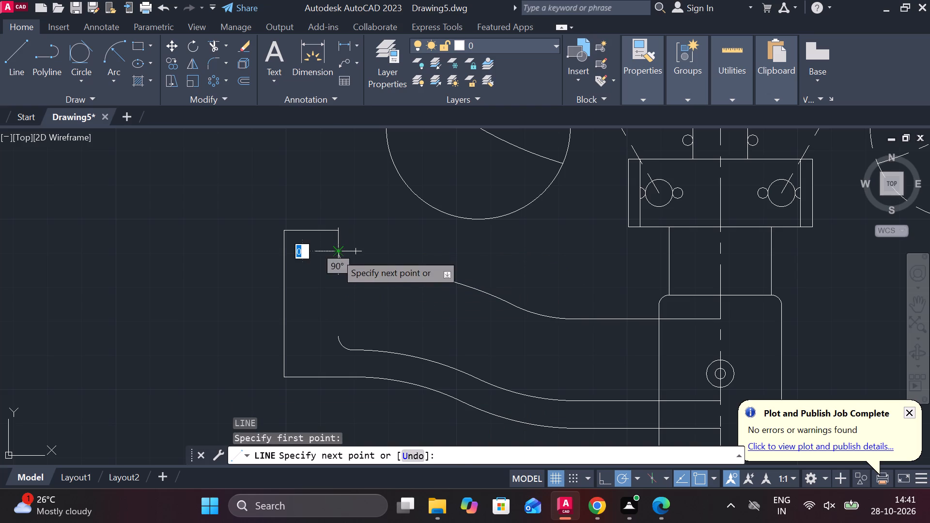
click(345, 336)
key(Escape)
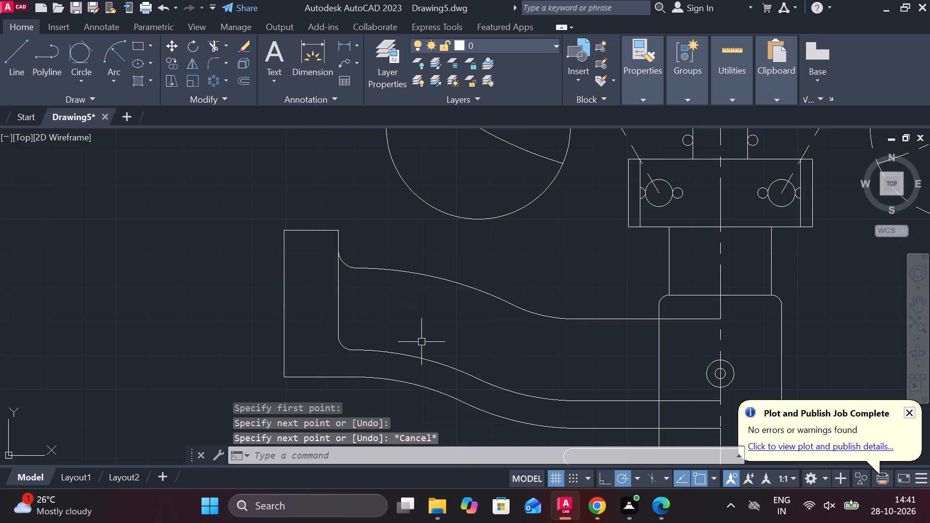
Trim the uppermost arm line inside the rounded housing and the housing's left edge below that line.
middle_drag(650, 330, 493, 323)
scroll(516, 324, up, 1)
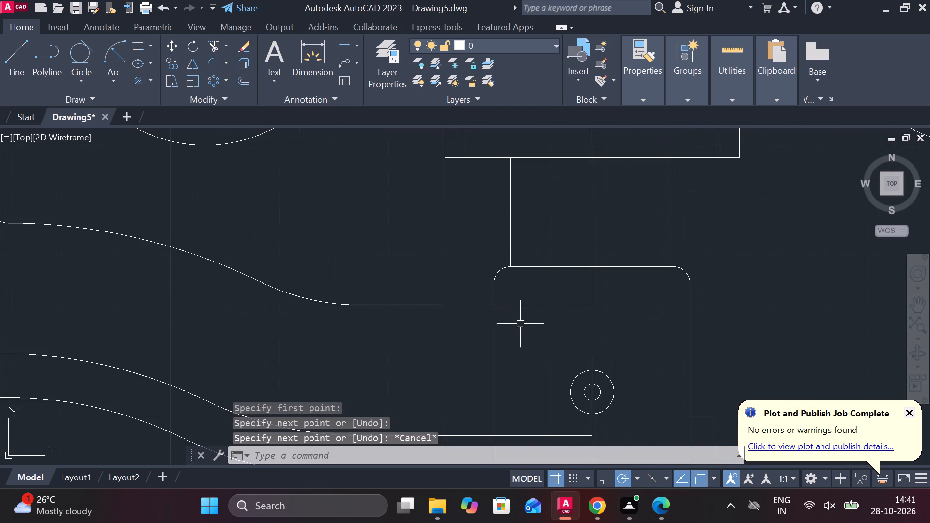
text(TR)
key(space)
click(533, 305)
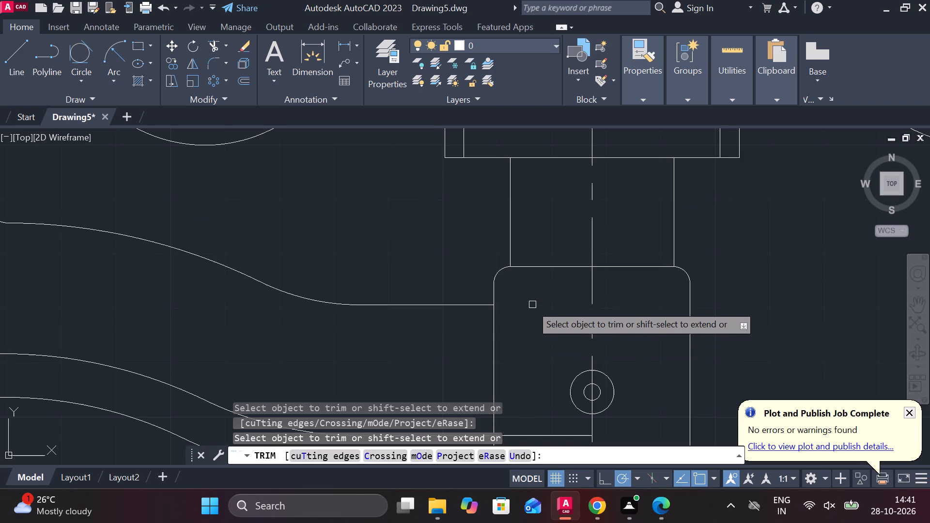
click(492, 314)
key(Escape)
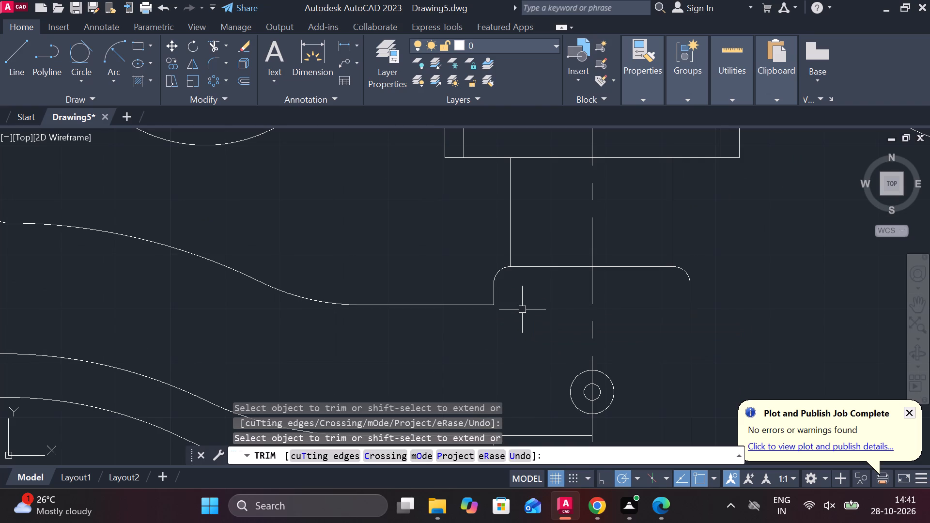
Fillet the corner between the uppermost arm line and the housing's left edge with radius 4.
text(F R 4)
key(space)
click(459, 307)
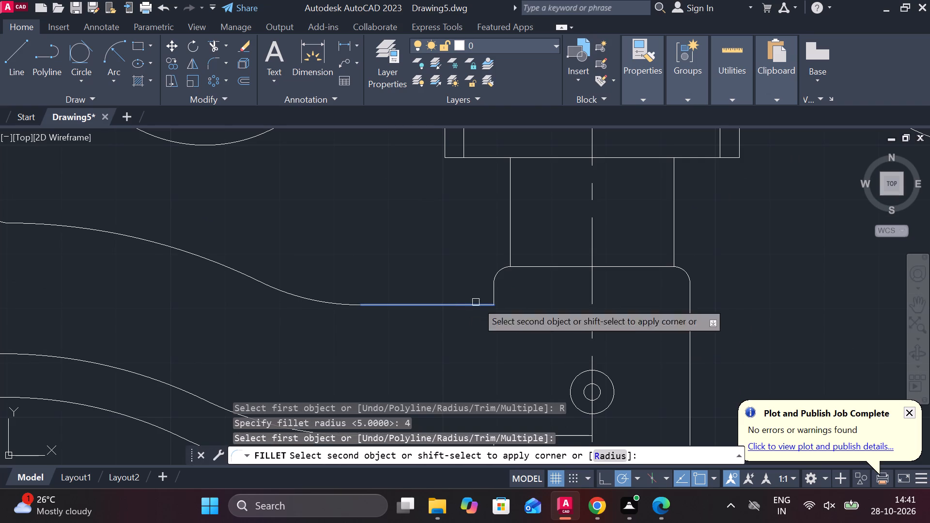
click(491, 293)
Extend the remaining lower part of the housing's left edge upward to the new fillet.
scroll(502, 287, down, 1)
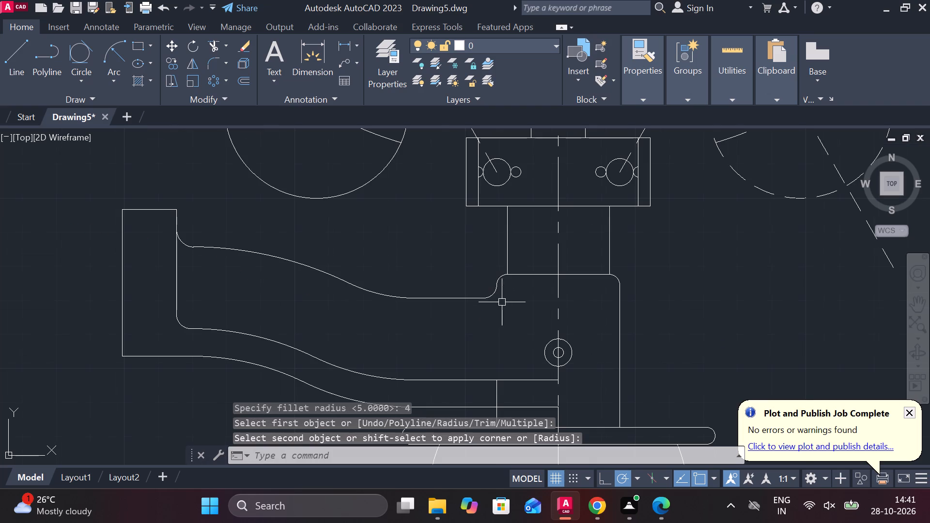
middle_drag(505, 367, 490, 307)
text(EX)
key(space)
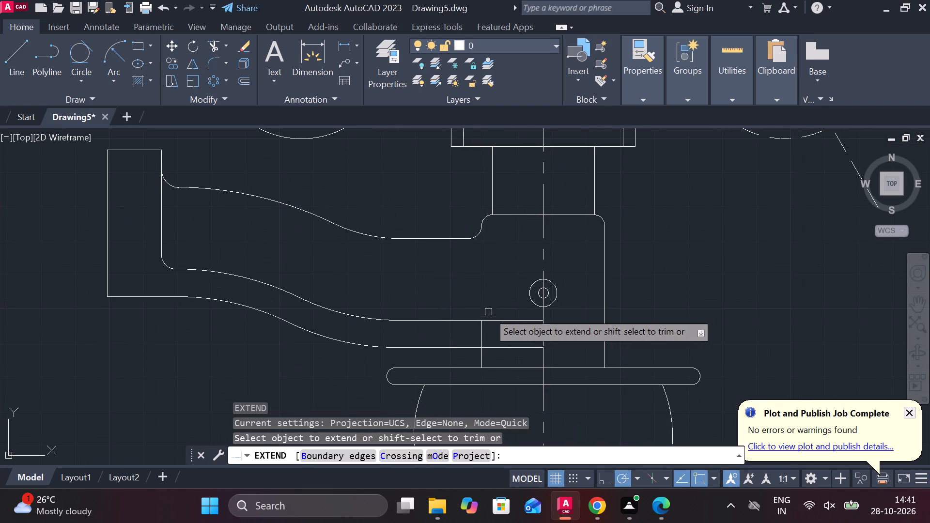
click(485, 332)
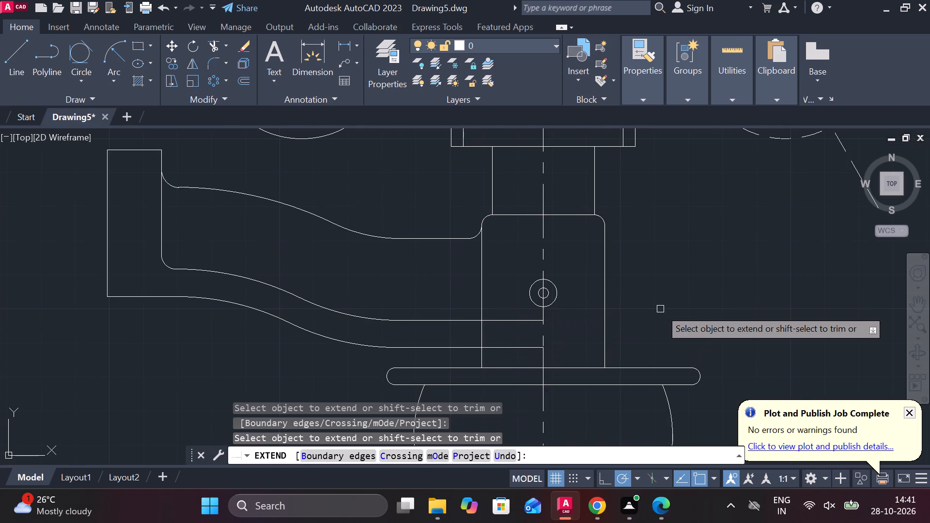
key(Escape)
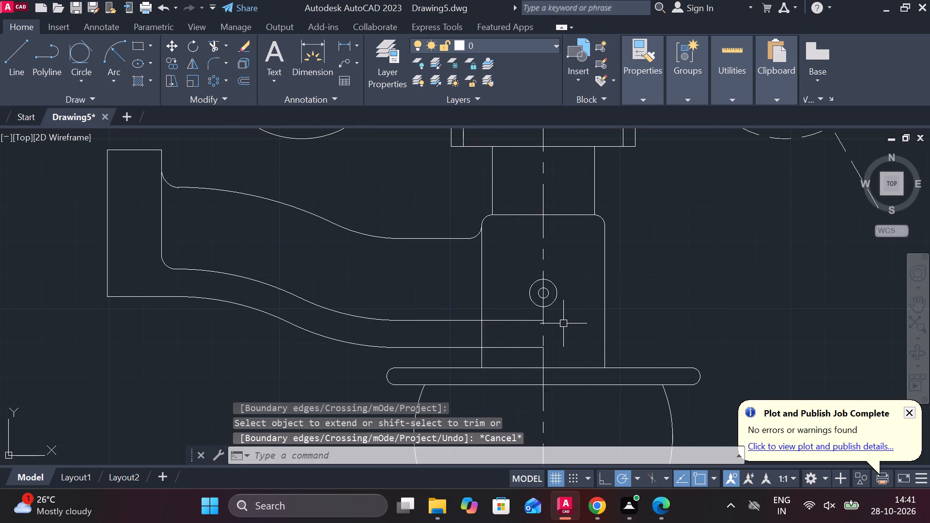
Draw a vertical line joining the arm's two lower lines between the housing's left edge and the centreline.
scroll(565, 323, up, 1)
middle_click(565, 323)
key(l)
key(Return)
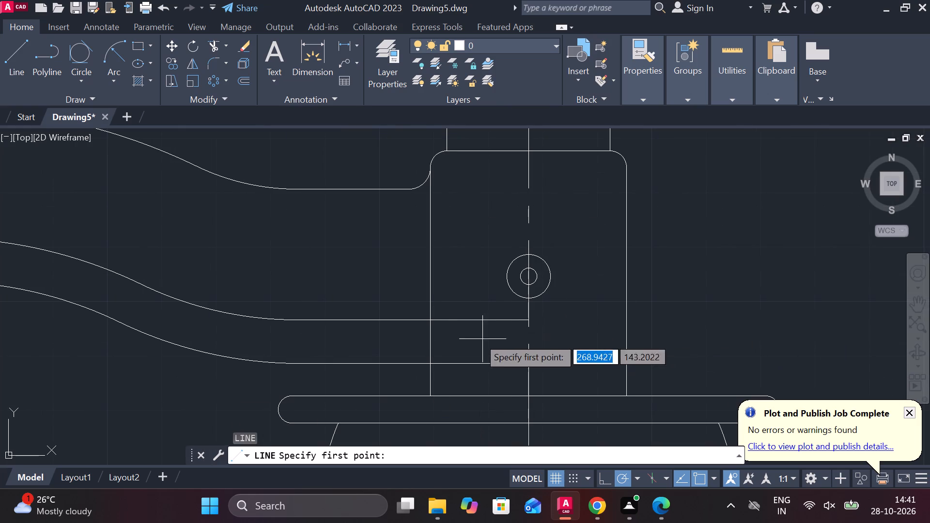
click(475, 318)
click(477, 358)
key(Escape)
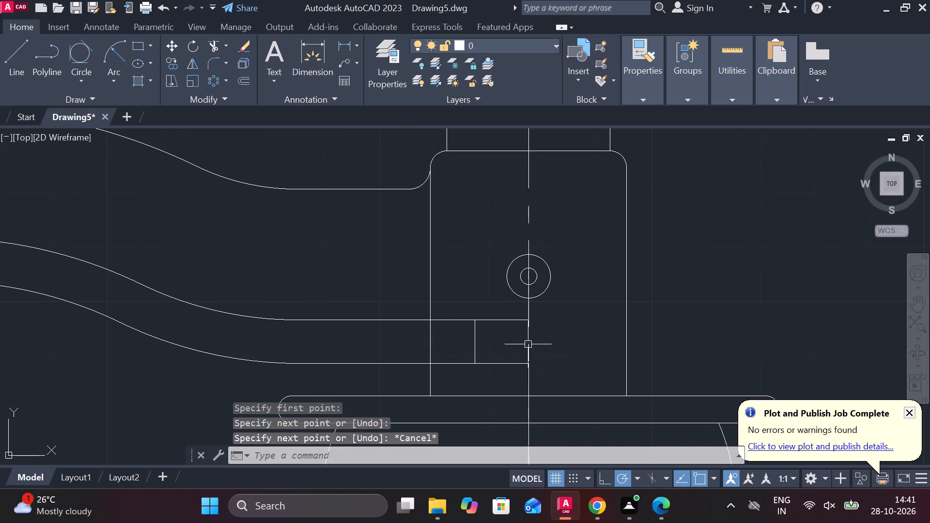
Trim both arm lines between the new vertical line and the centreline.
text(TR)
key(space)
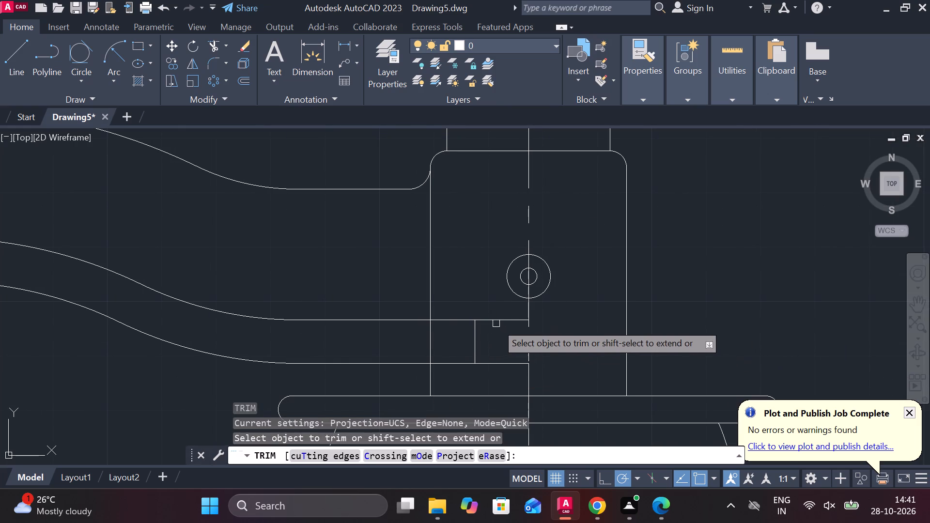
click(496, 323)
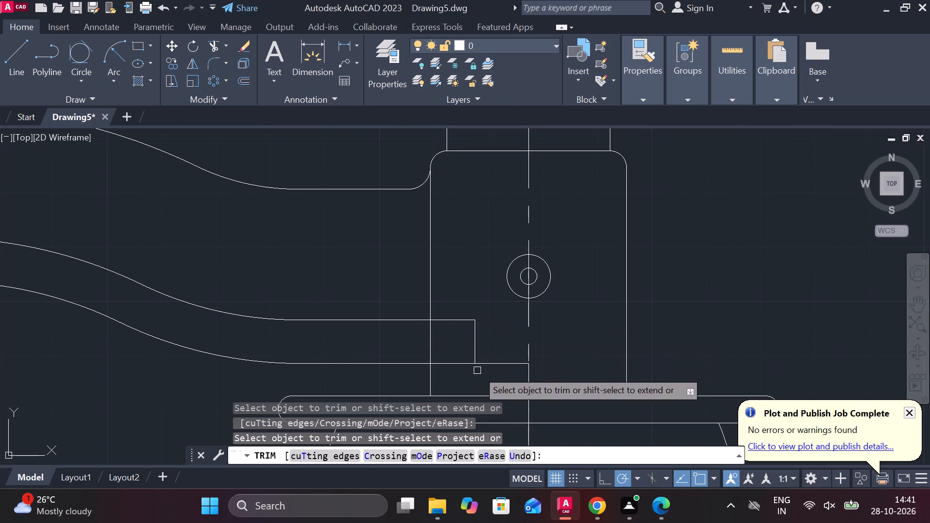
click(493, 363)
key(Escape)
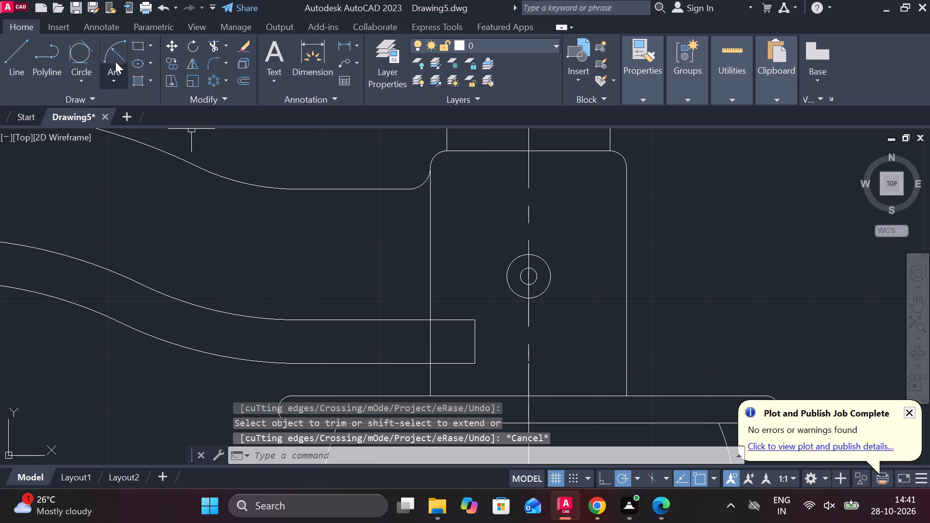
Draw an arc of radius about 7 from the upper corner of the arm's end line, curving up toward the centreline.
click(124, 48)
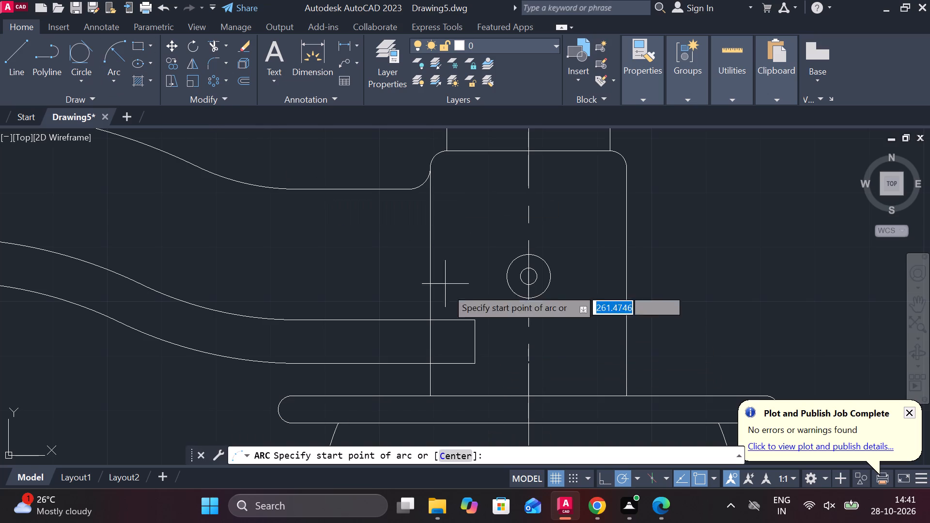
scroll(468, 330, up, 2)
click(480, 302)
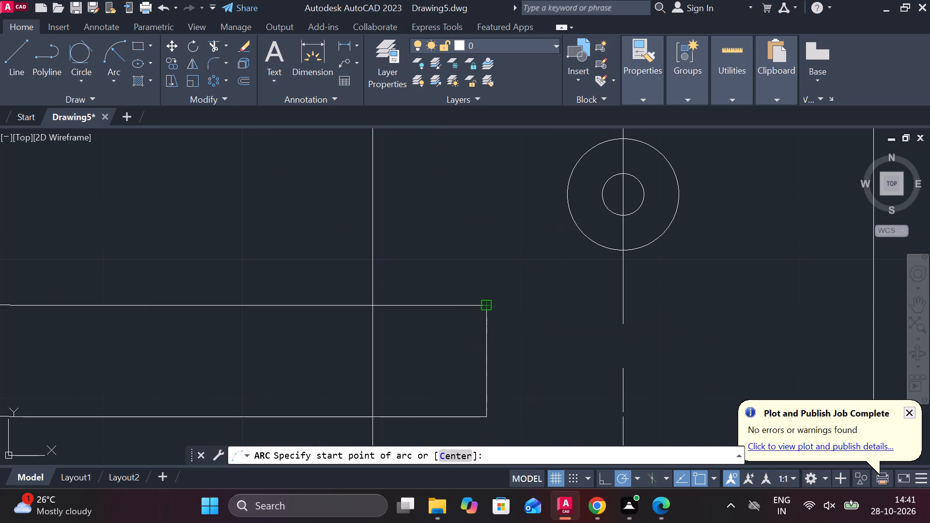
click(546, 288)
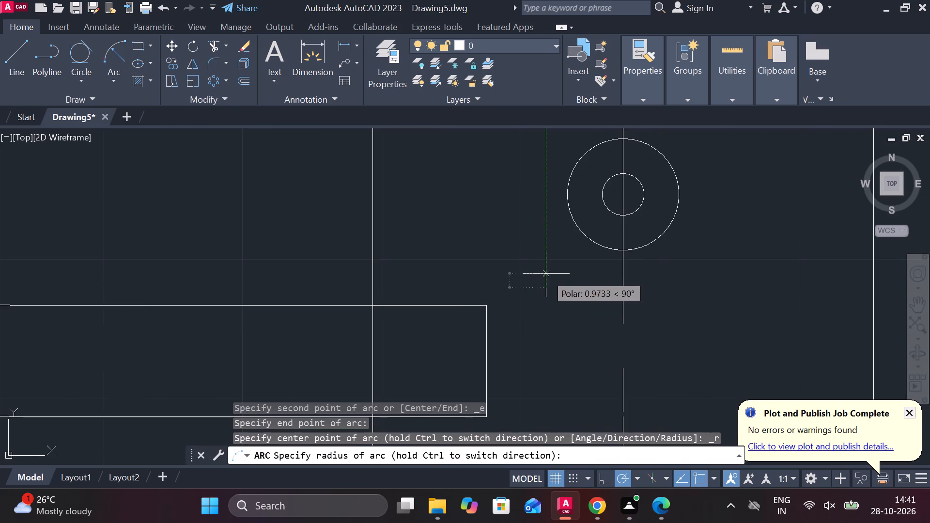
scroll(501, 307, up, 2)
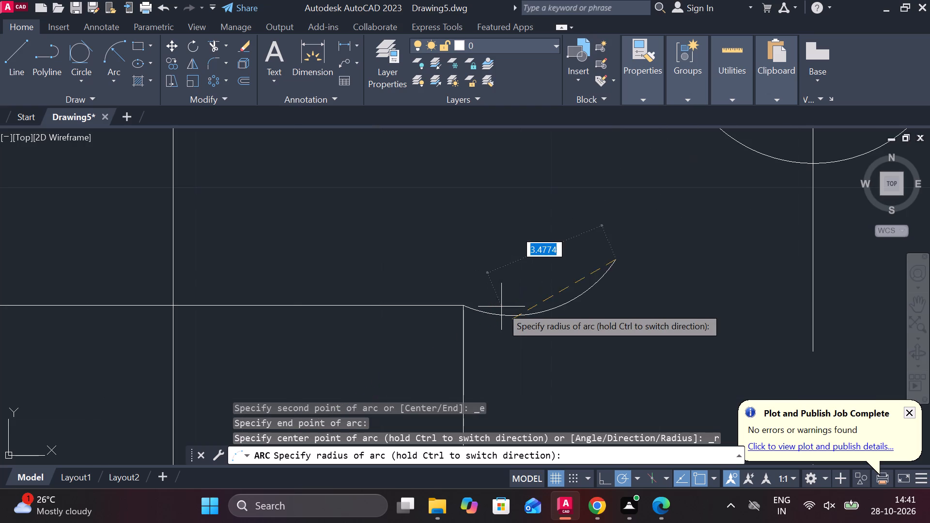
click(369, 336)
key(Escape)
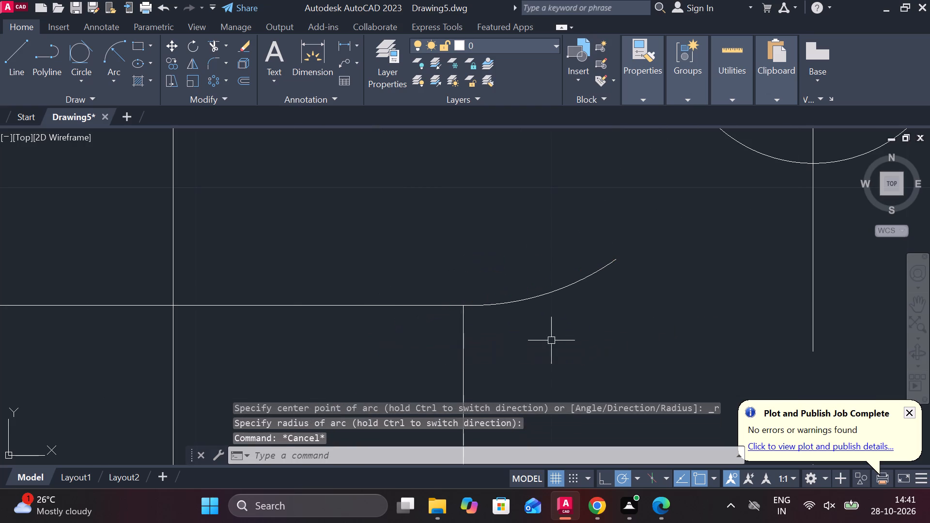
Draw a three-point arc from the lower corner of the arm's end line, curving down toward the centreline above the pulley flange.
scroll(558, 293, down, 1)
middle_drag(577, 311, 562, 241)
scroll(560, 307, down, 2)
middle_drag(562, 309, 536, 243)
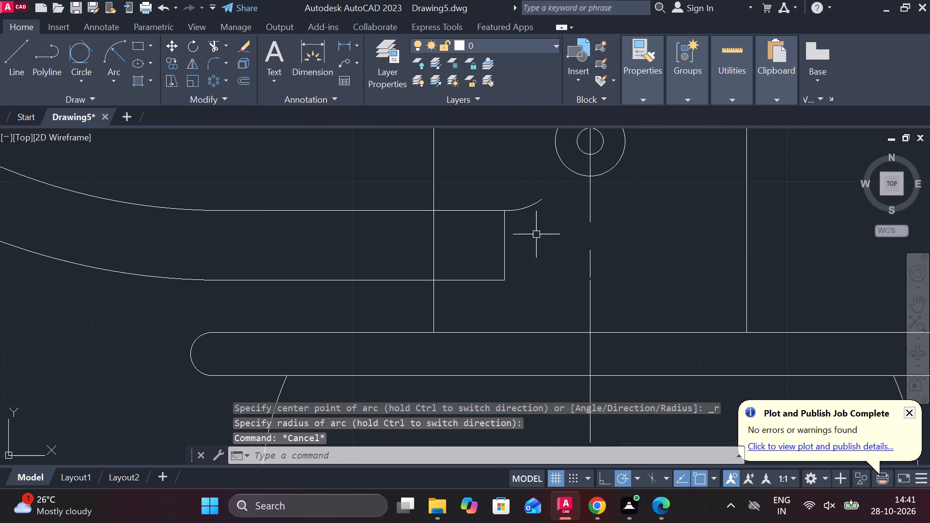
key(space)
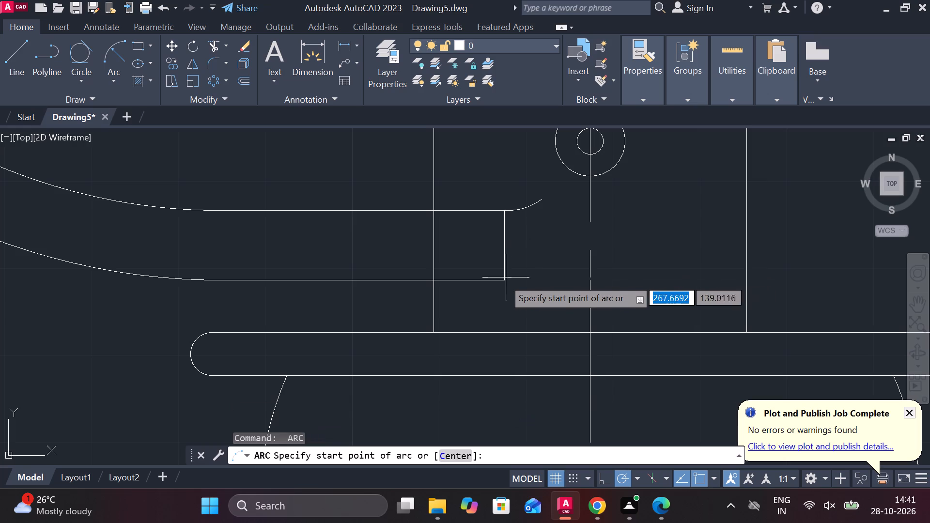
click(503, 280)
click(562, 295)
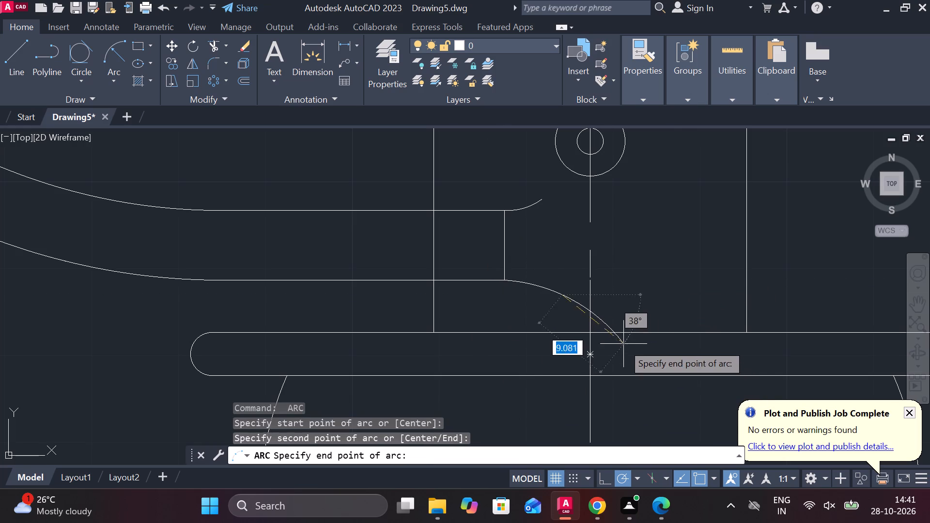
scroll(567, 305, up, 2)
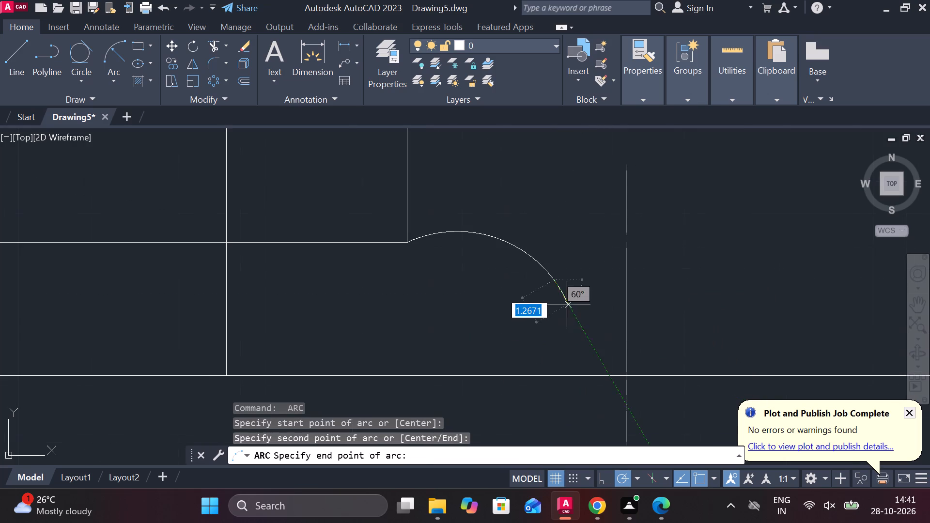
click(597, 324)
key(Escape)
Examine the curved bracket arm and its end inside the housing against the rest of the assembly.
scroll(633, 308, down, 2)
middle_drag(592, 227, 596, 281)
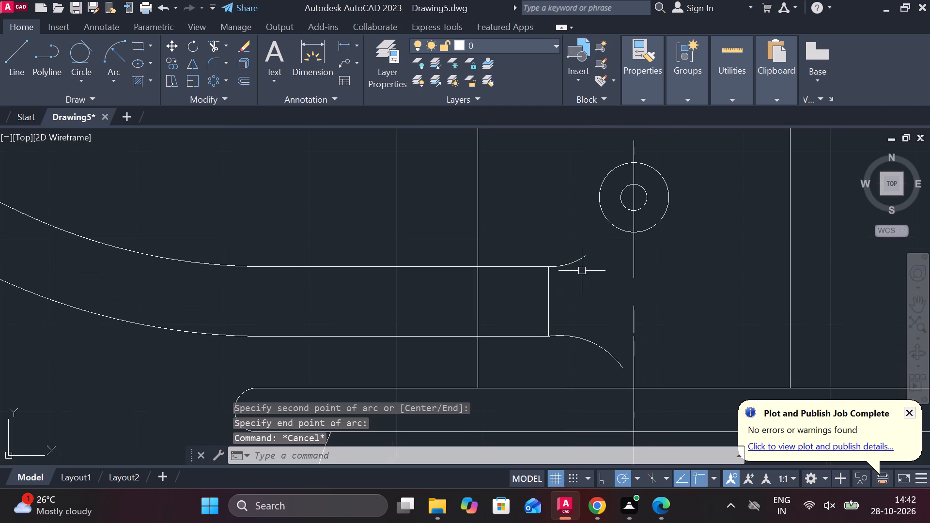
scroll(604, 272, down, 1)
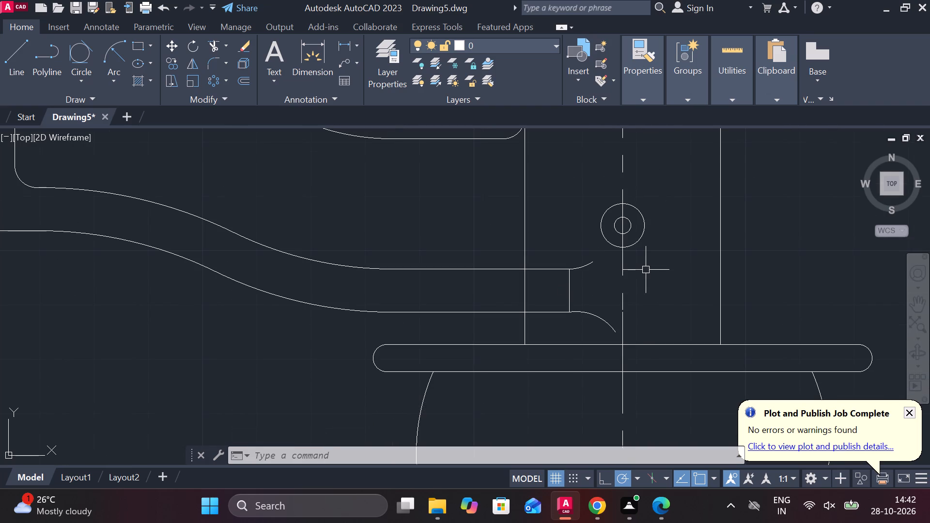
scroll(646, 276, down, 2)
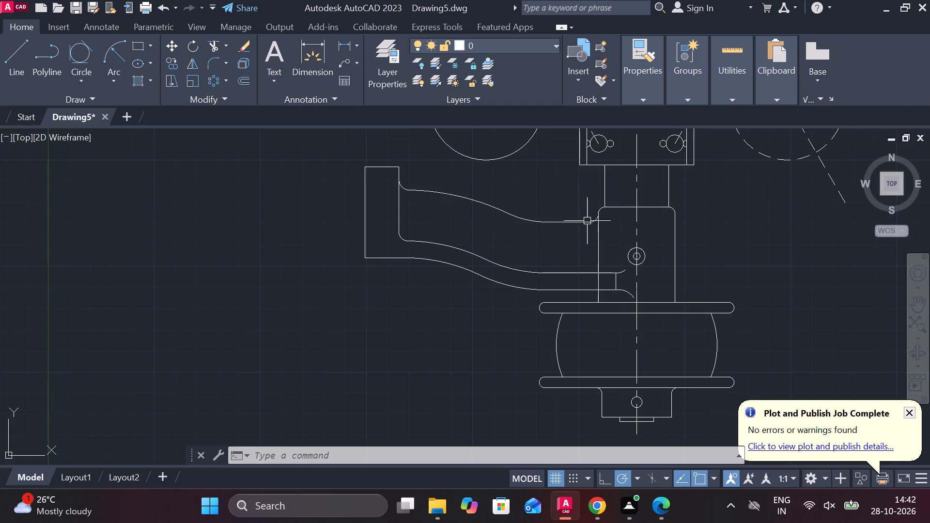
scroll(618, 212, up, 2)
scroll(620, 226, down, 2)
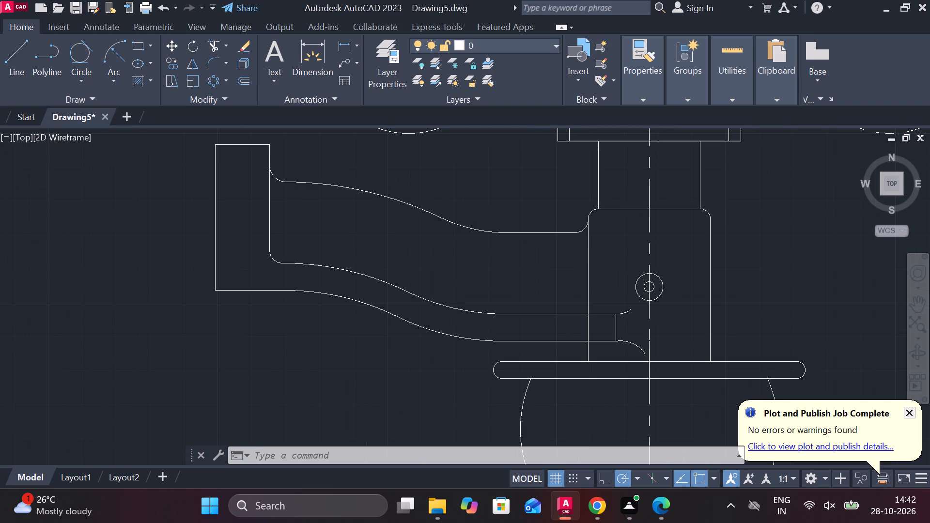
scroll(653, 231, down, 2)
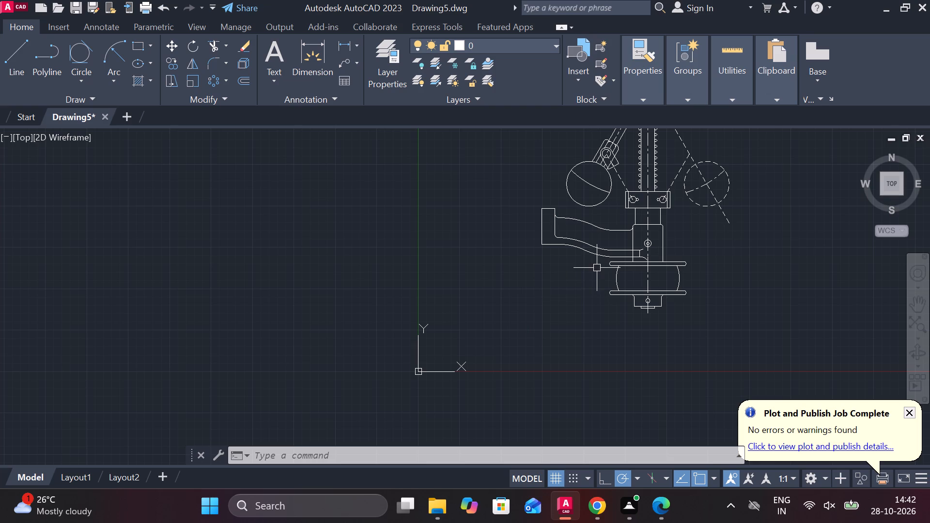
scroll(597, 268, up, 2)
middle_drag(578, 267, 564, 299)
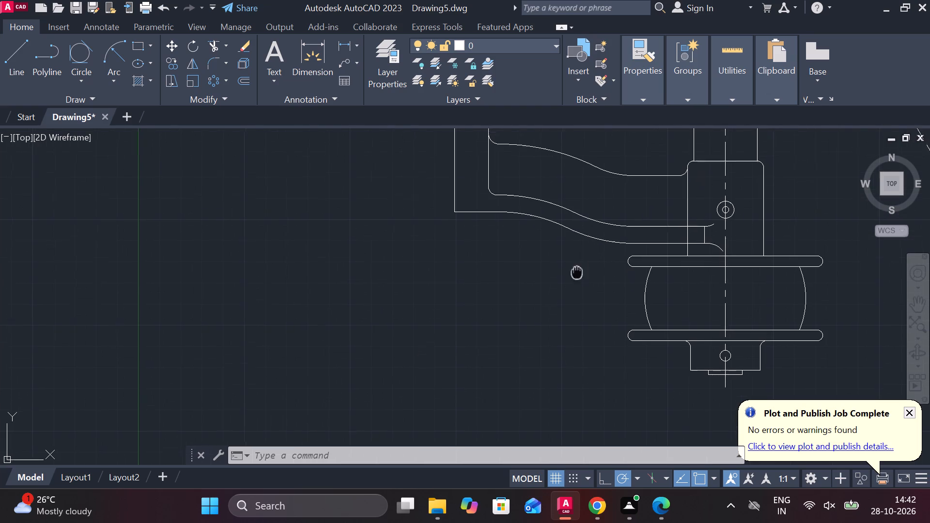
middle_drag(564, 299, 551, 321)
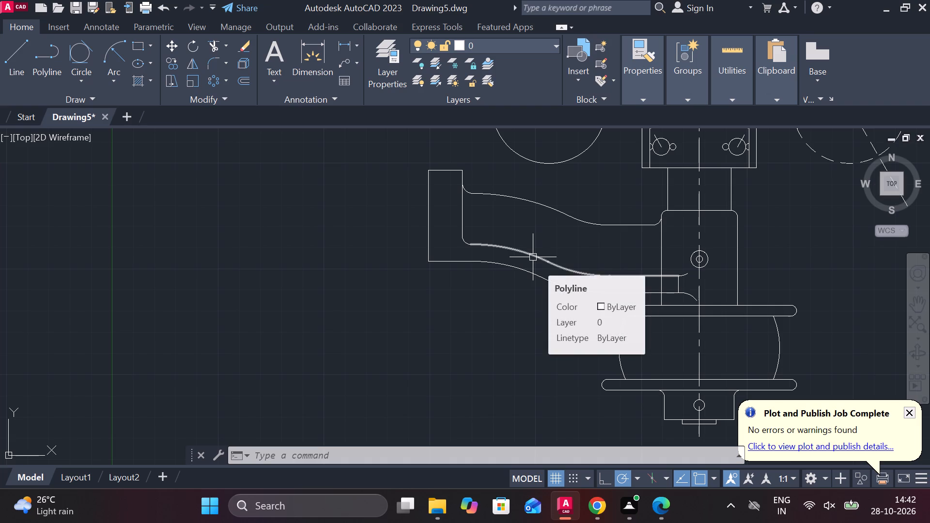
scroll(547, 272, up, 3)
scroll(547, 272, down, 1)
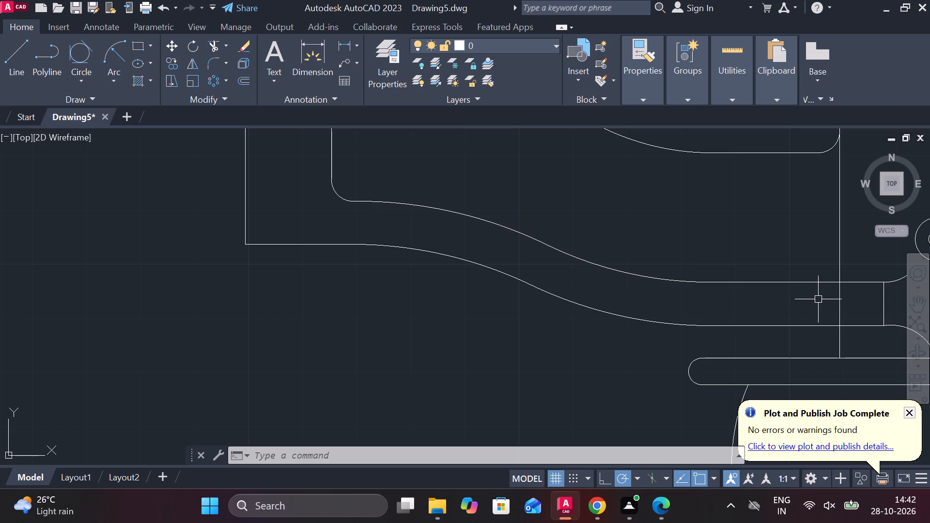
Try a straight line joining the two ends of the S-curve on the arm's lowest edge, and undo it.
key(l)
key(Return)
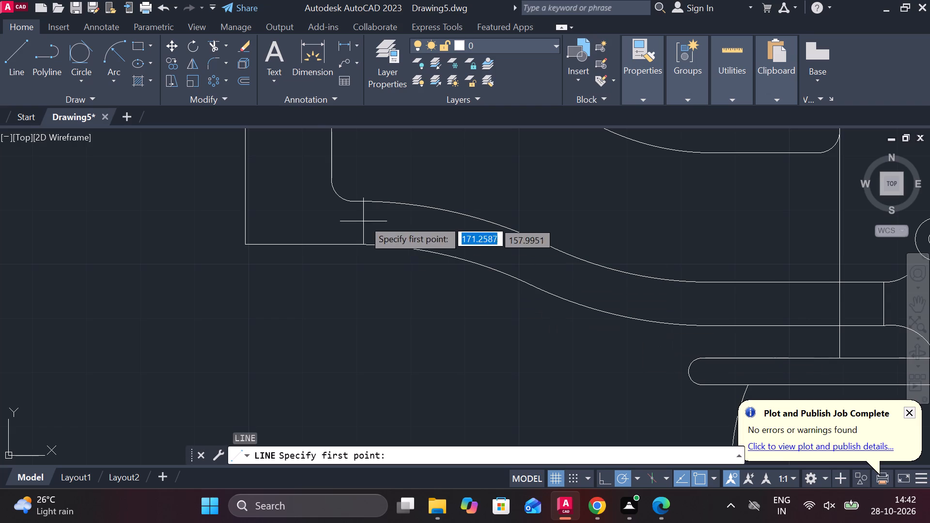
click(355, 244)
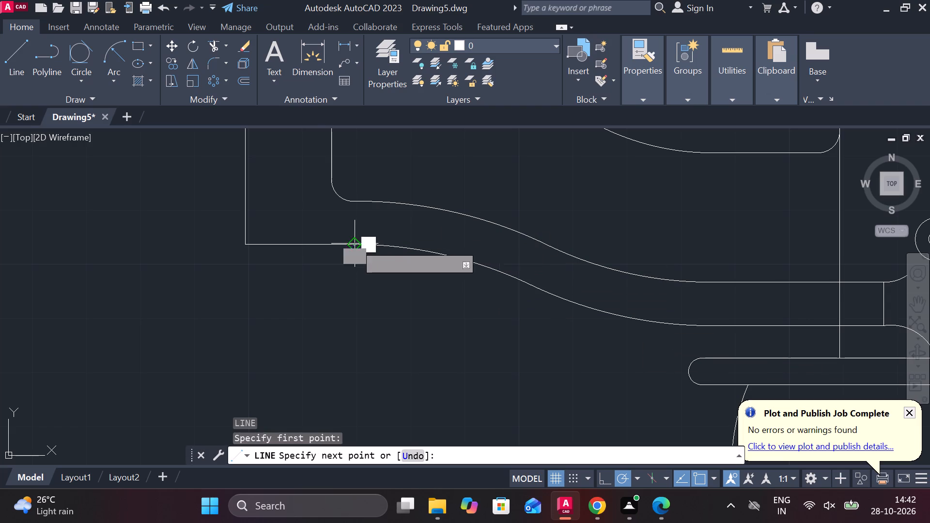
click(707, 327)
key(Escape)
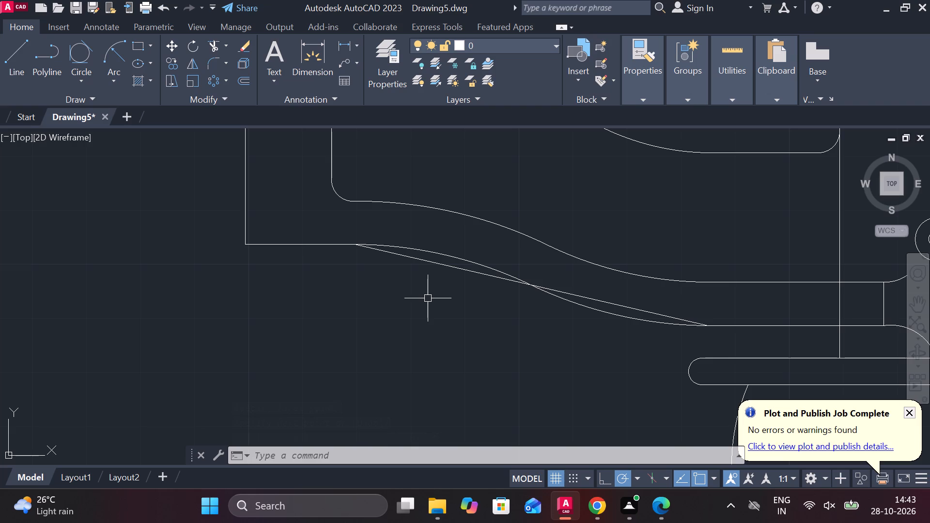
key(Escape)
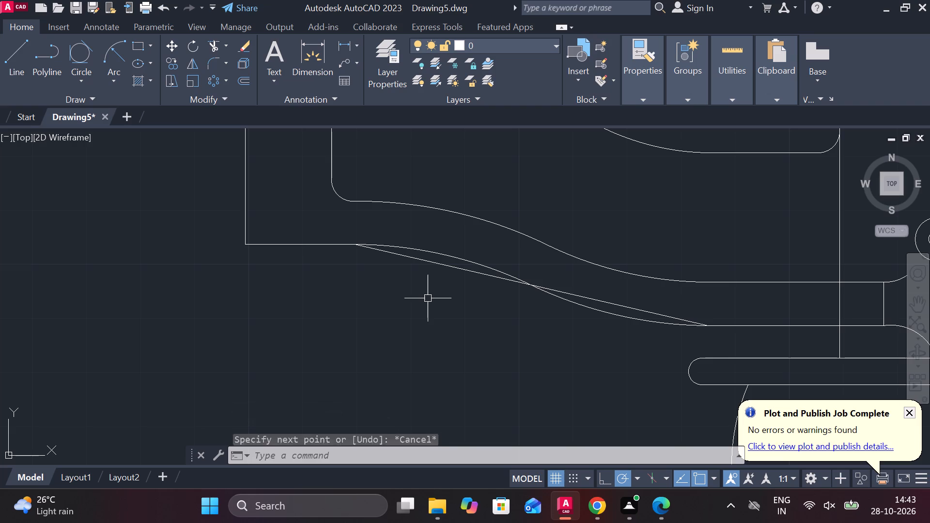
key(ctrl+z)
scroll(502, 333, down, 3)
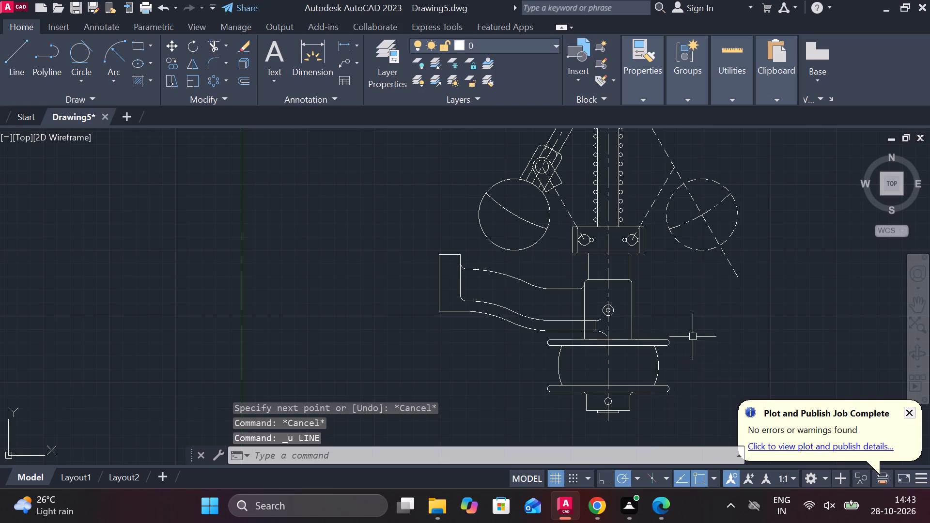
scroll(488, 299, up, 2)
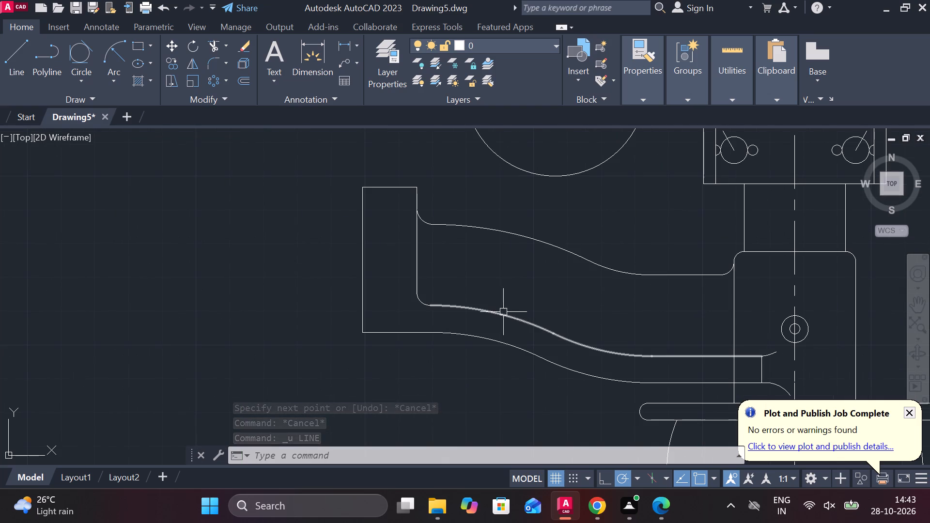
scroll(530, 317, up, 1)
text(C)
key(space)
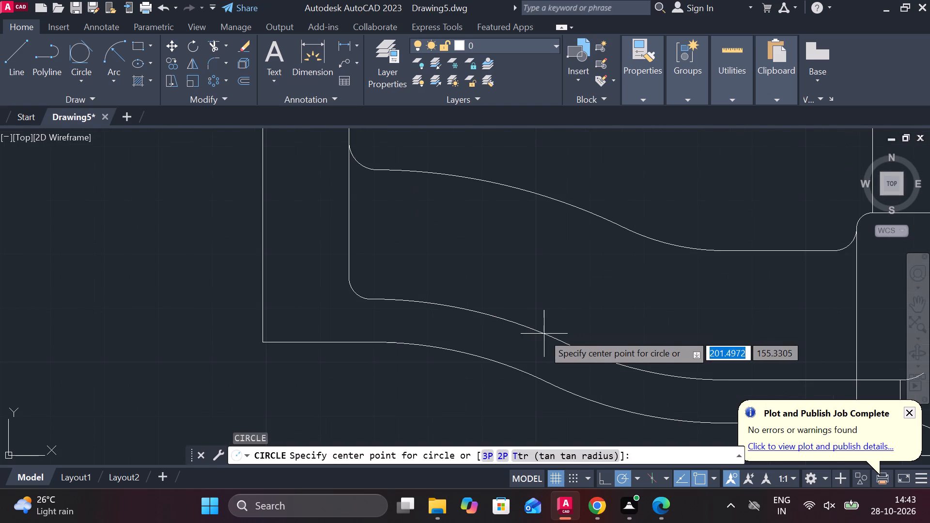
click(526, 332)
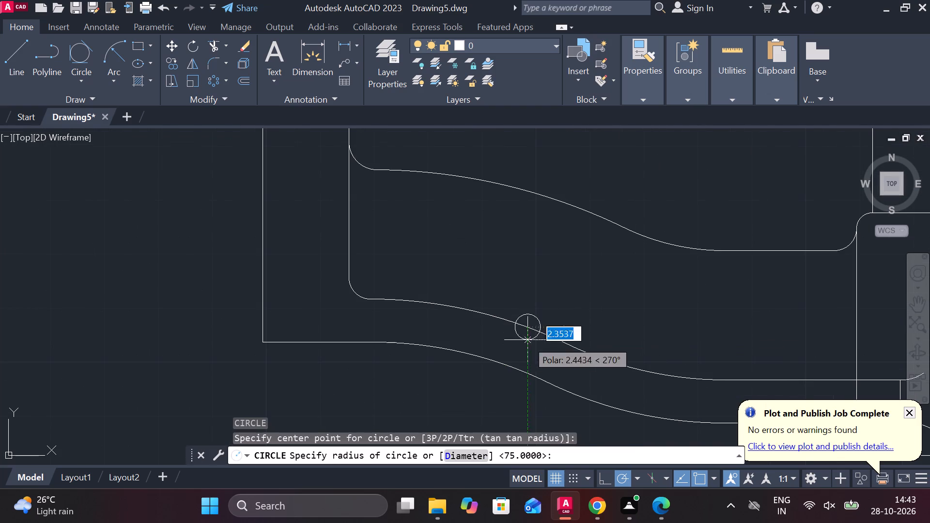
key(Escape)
Draw a two-point circle of diameter about 7.9 spanning the arm's two lower curved edges near the middle of the bend.
text(C)
key(space)
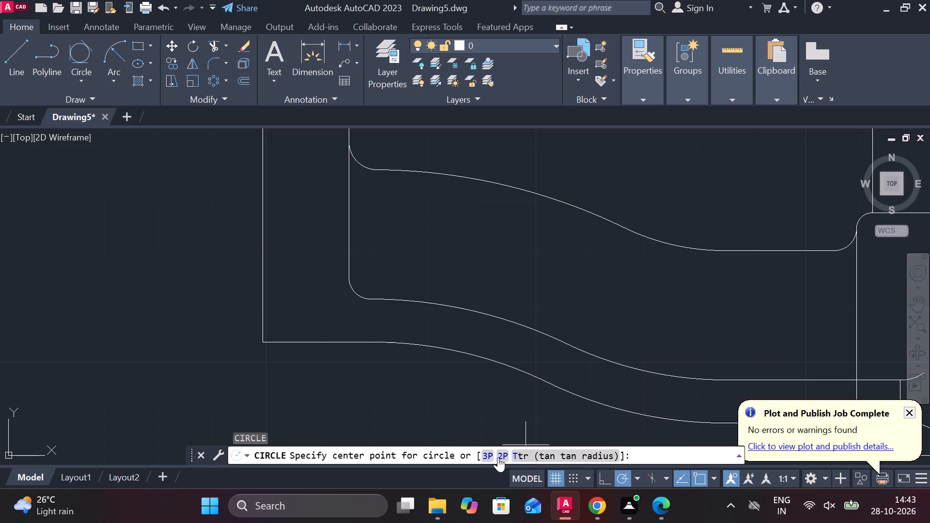
click(498, 457)
click(525, 337)
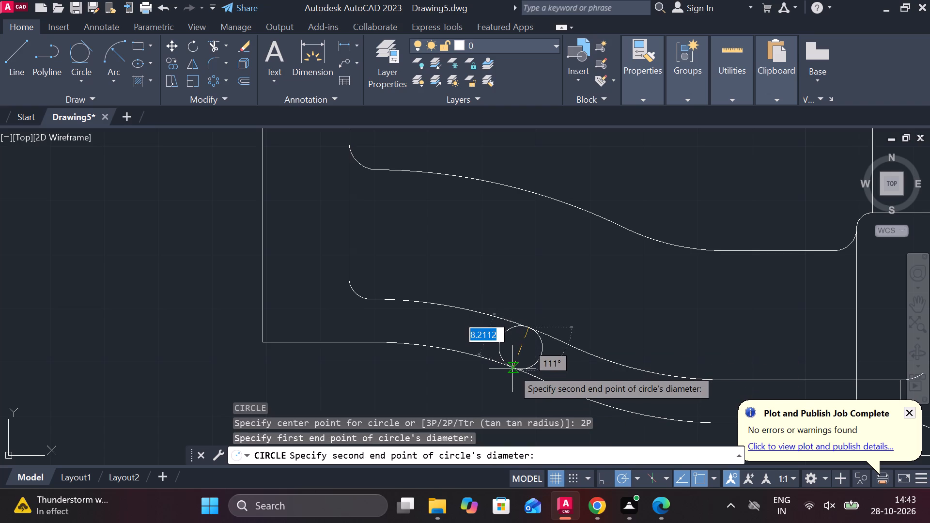
scroll(512, 369, up, 3)
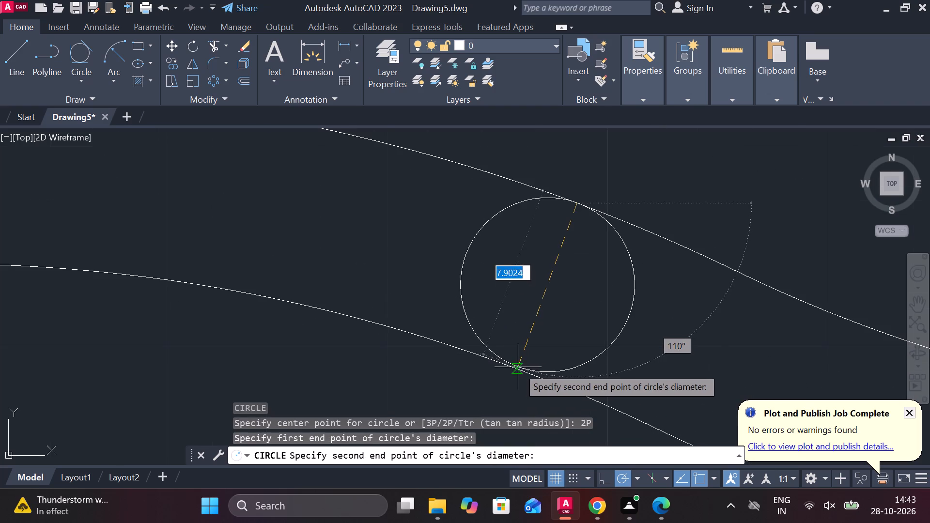
double_click(517, 369)
Copy the circle between the arm's two lower edges from its centre, 36 units along the bend toward the housing.
scroll(634, 363, down, 2)
middle_drag(653, 361, 526, 319)
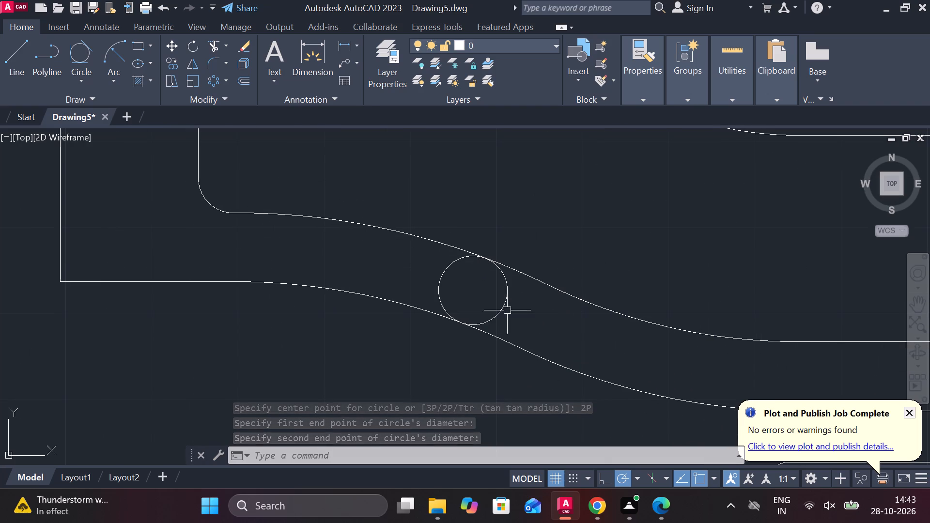
click(503, 303)
text(CO)
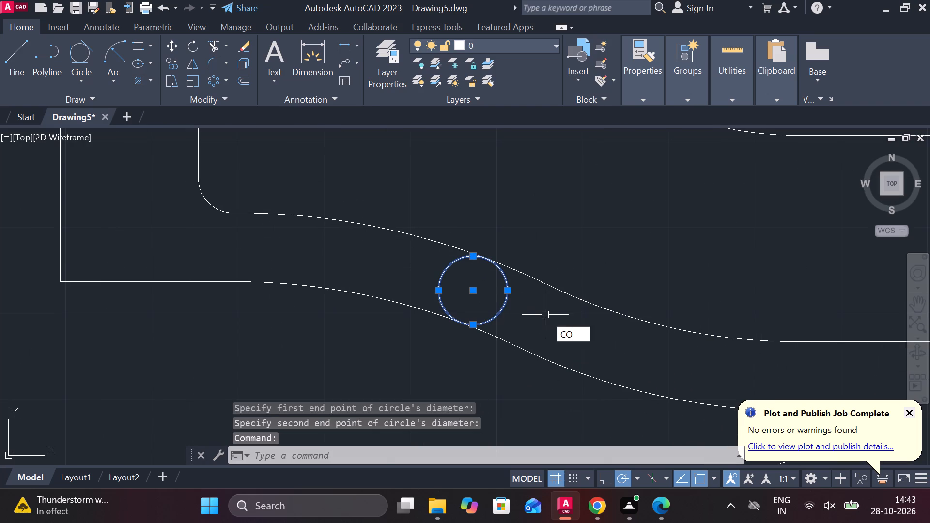
key(Return)
click(476, 288)
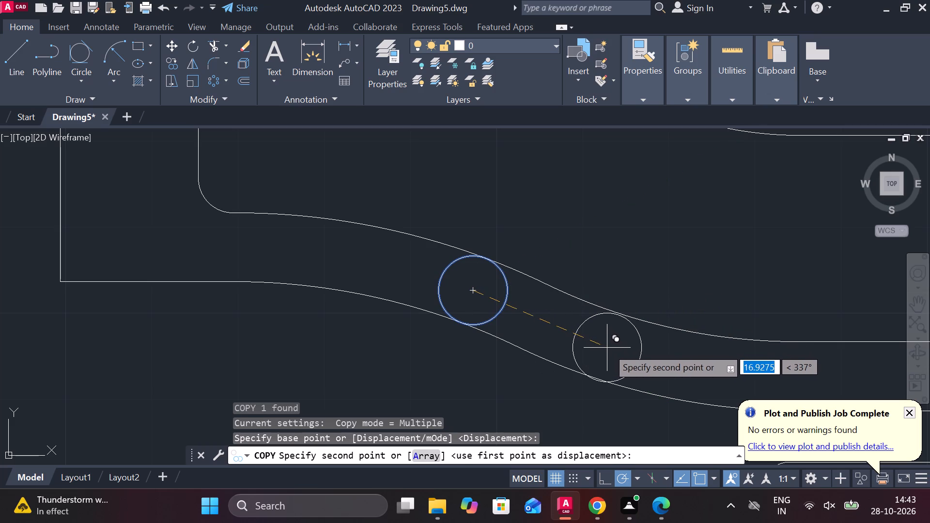
middle_drag(661, 355, 579, 336)
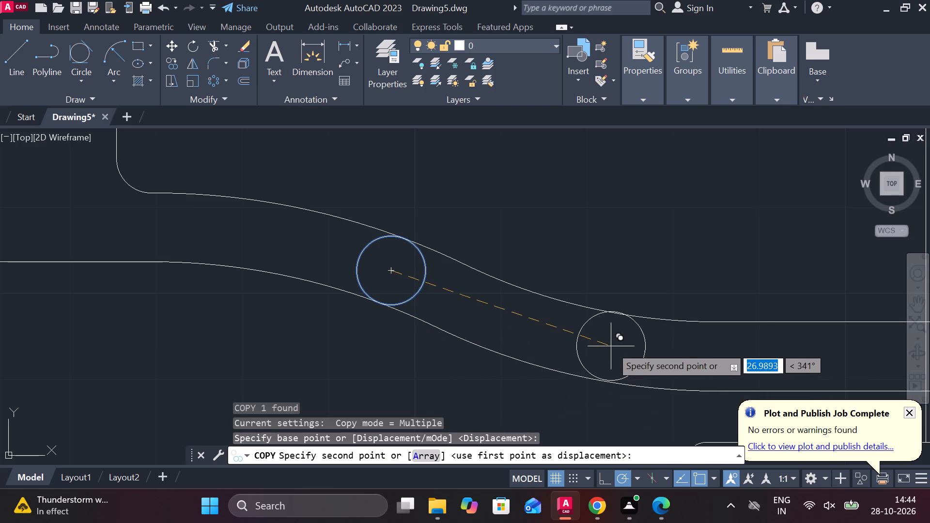
scroll(655, 350, down, 2)
middle_click(658, 350)
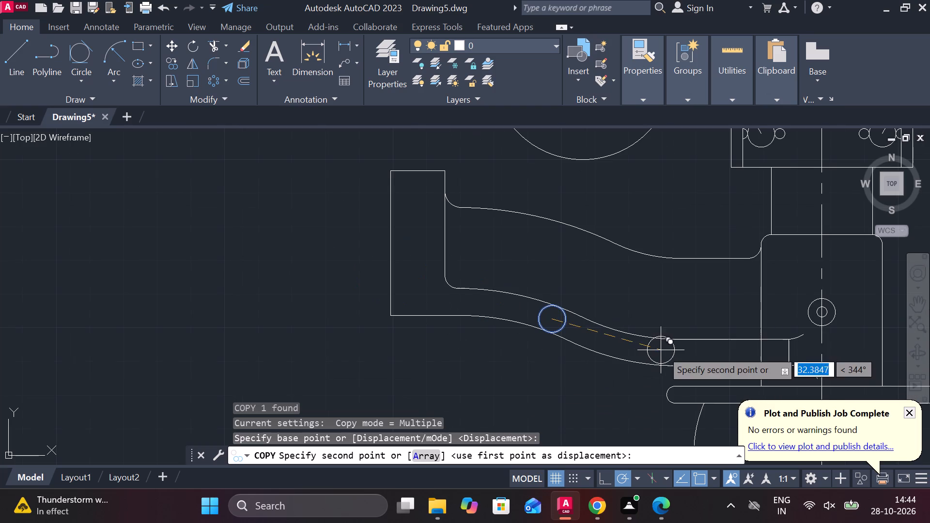
middle_drag(671, 353, 575, 345)
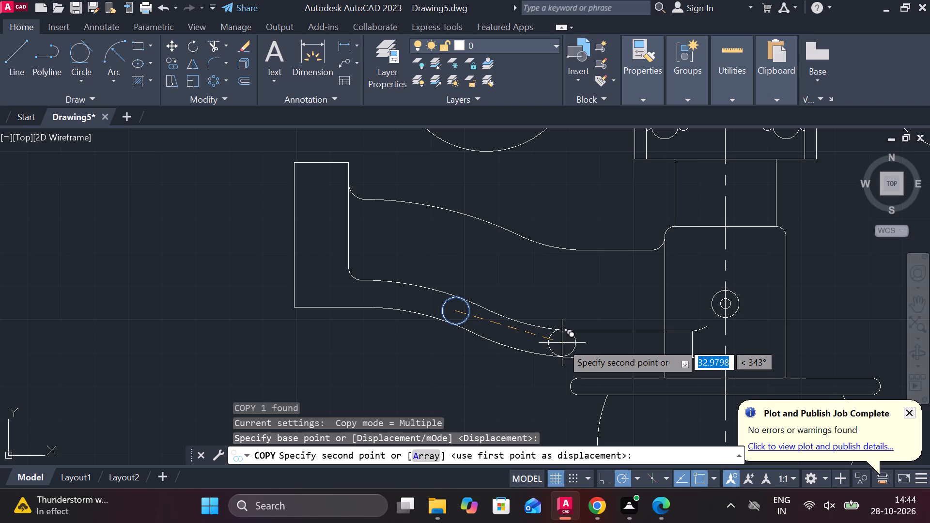
text(36)
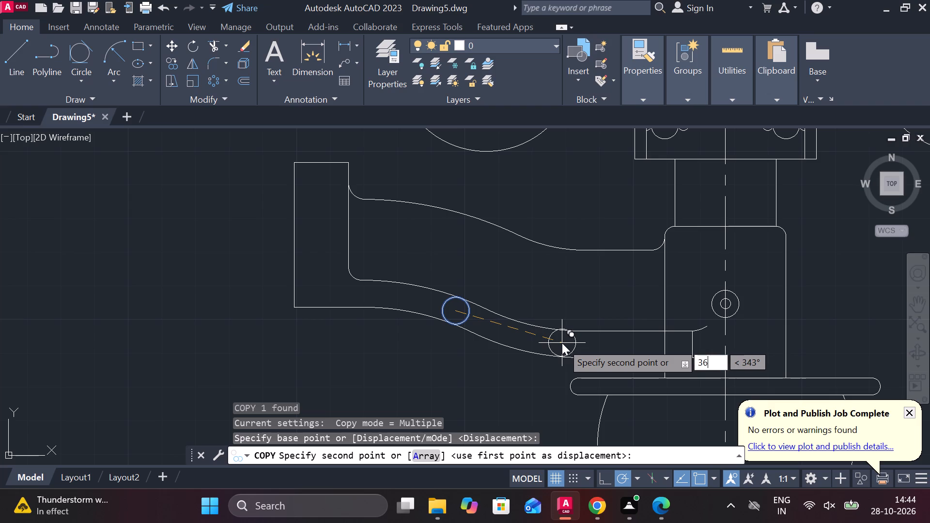
key(Return)
key(Escape)
Move the copied circle slightly upward so its bottom sits on the arm's lowest edge where the bend meets the straight section.
scroll(573, 328, up, 2)
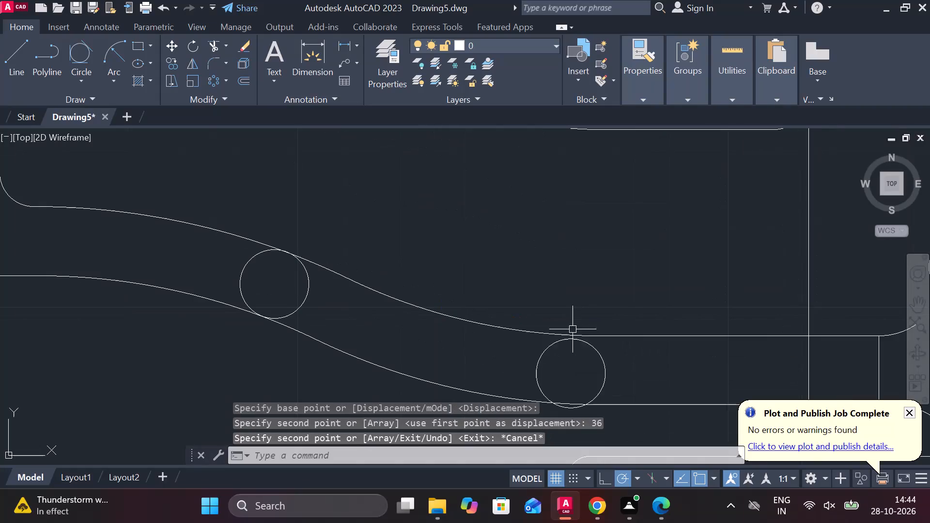
click(605, 359)
middle_drag(608, 363, 598, 338)
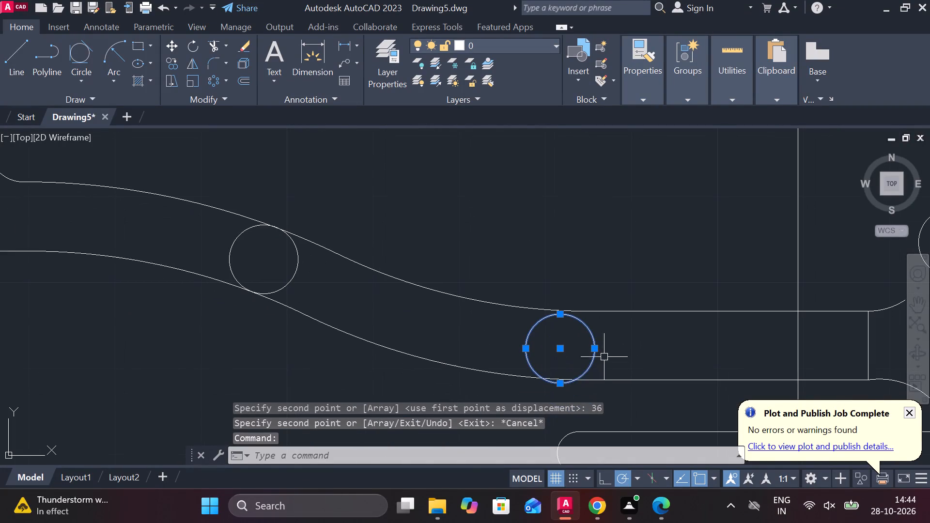
key(m)
key(Return)
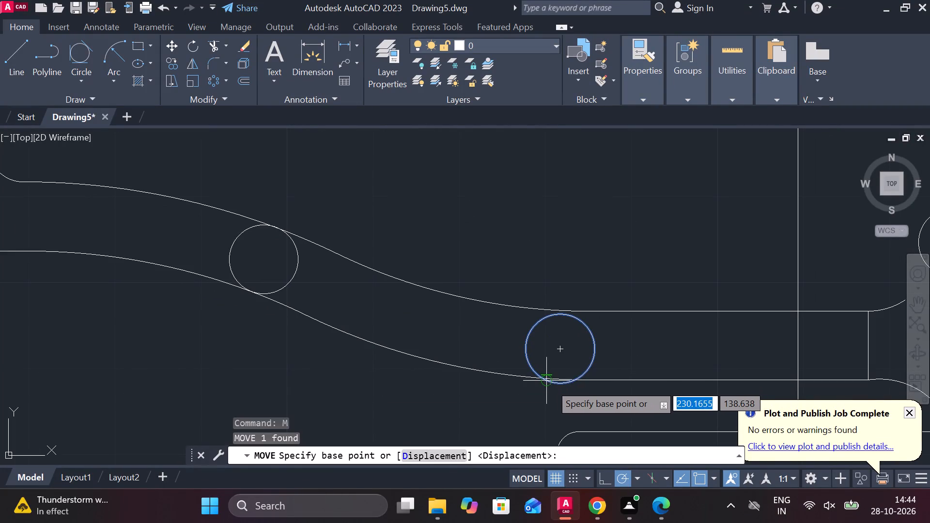
click(556, 387)
click(559, 380)
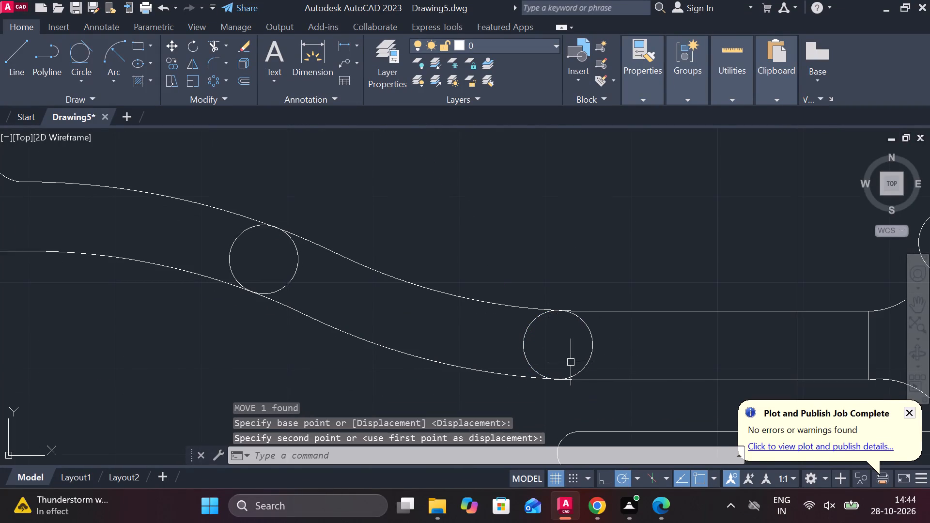
Trim away the upper of the arm's two lower curved edges between the two circles.
scroll(571, 361, down, 2)
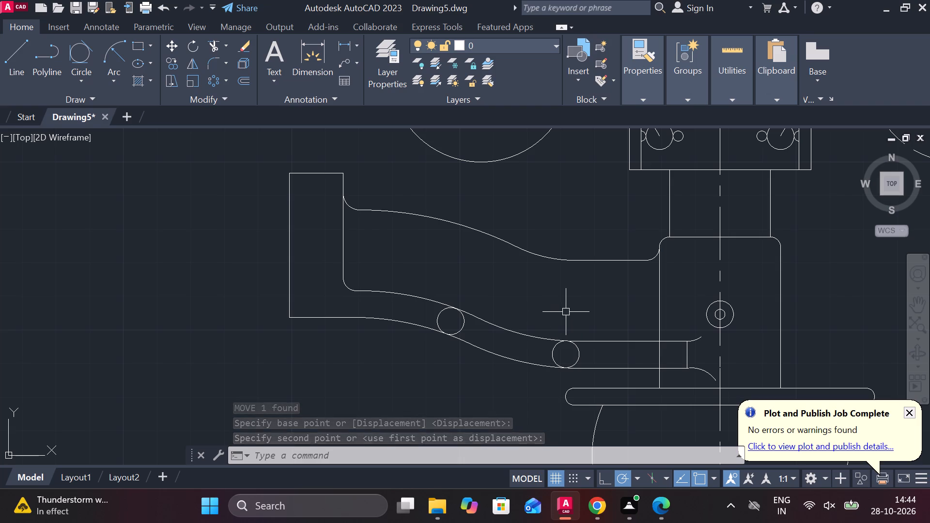
key(Escape)
text(TR)
key(space)
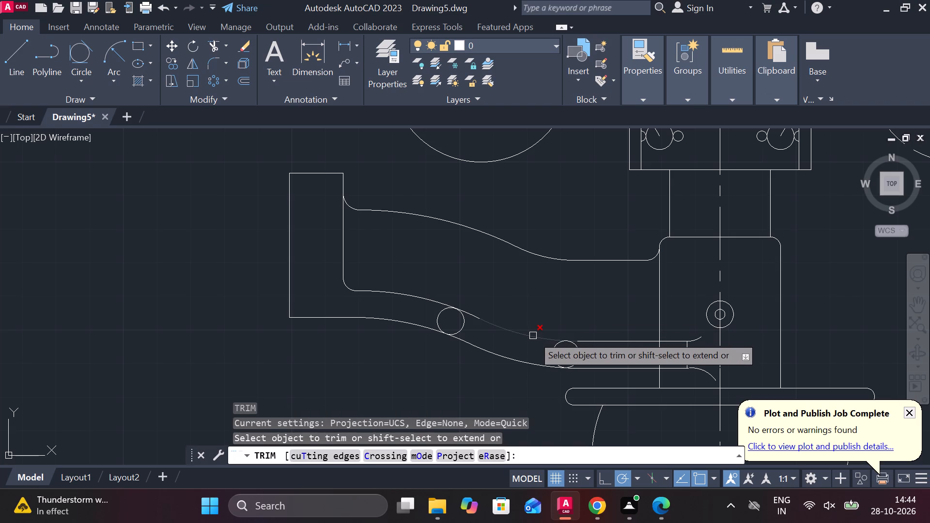
click(514, 330)
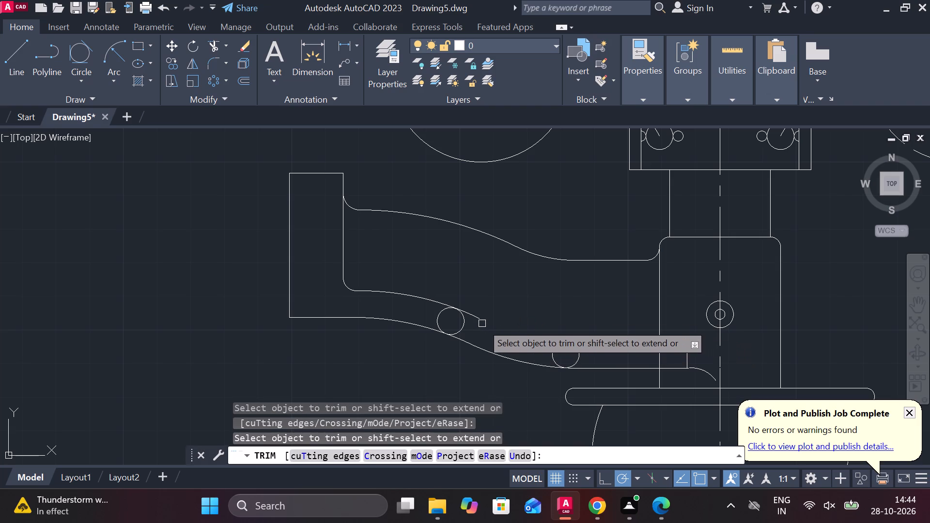
click(477, 318)
key(Escape)
Draw a straight line joining the tops of the two circles in place of the removed curve.
key(l)
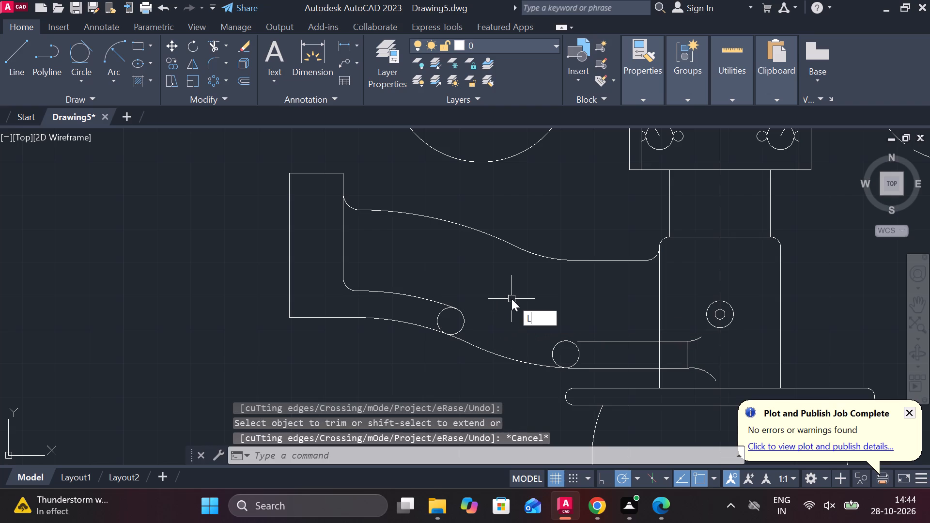
key(Return)
click(458, 308)
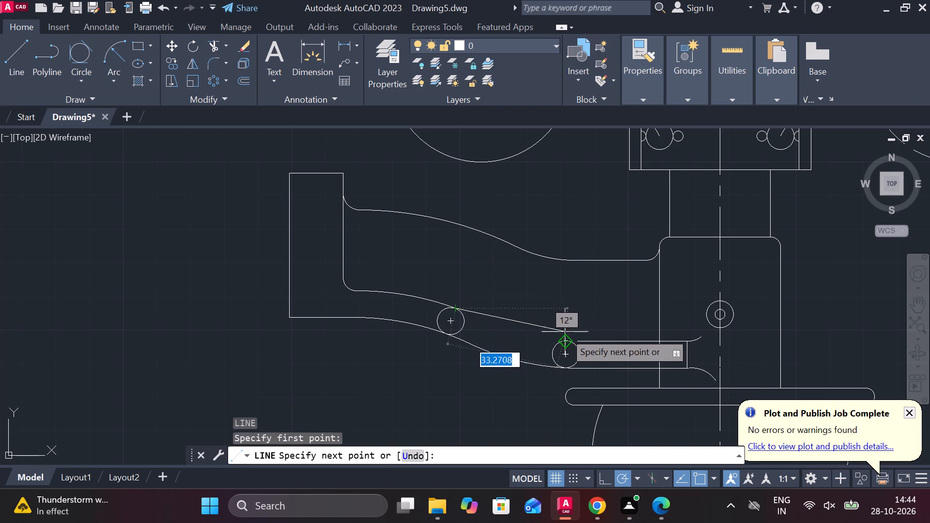
click(567, 337)
key(Escape)
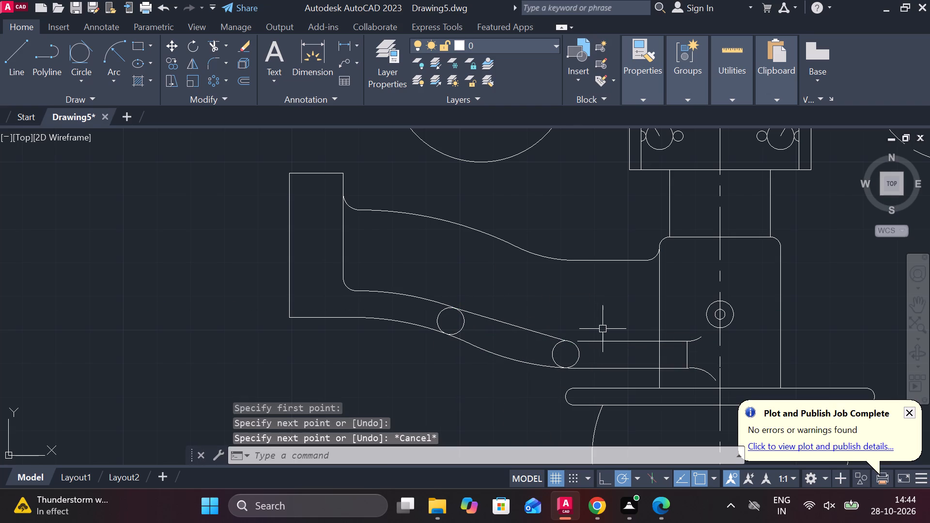
Explode the arm's lowest edge and trim away its curved portion between the two circles.
click(517, 361)
text(EX)
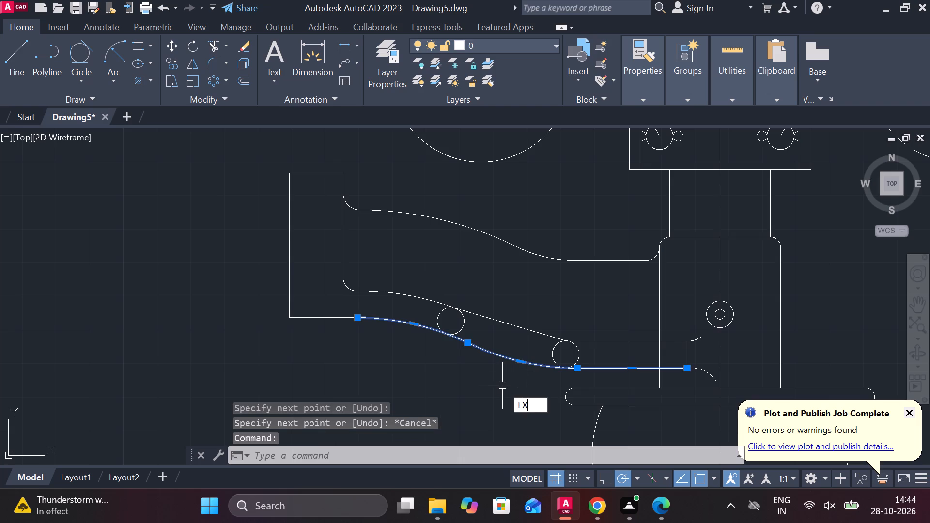
click(552, 324)
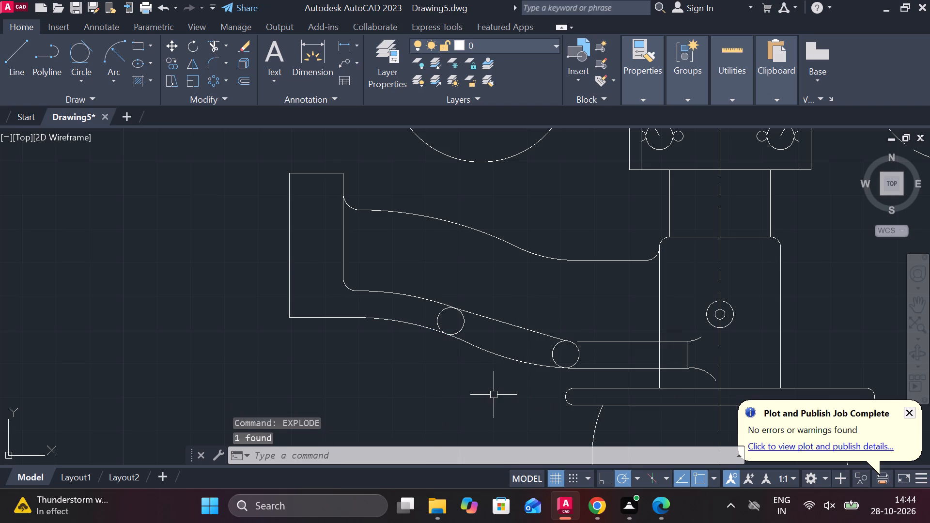
text(TR)
key(space)
click(497, 353)
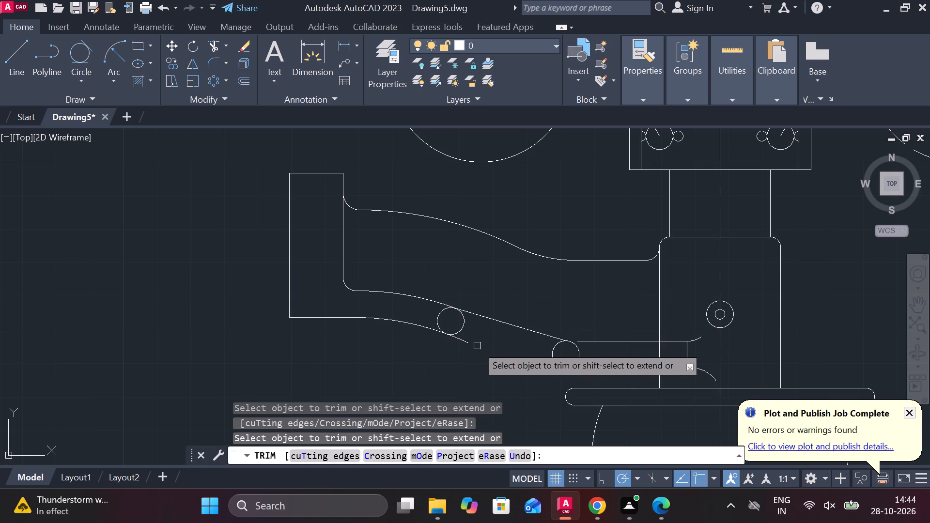
click(467, 344)
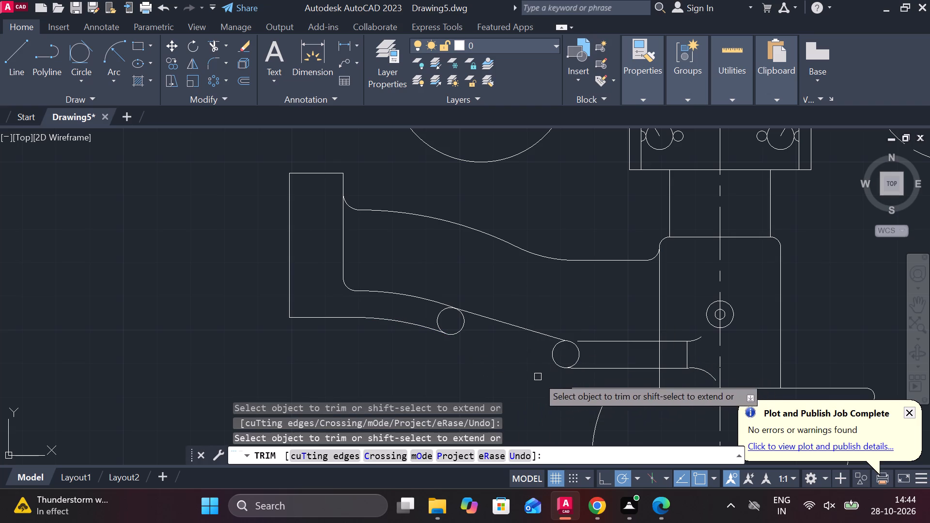
key(Escape)
Draw a straight line about 36.6 long joining the undersides of the two circles along the arm's lowest edge.
key(semicolon)
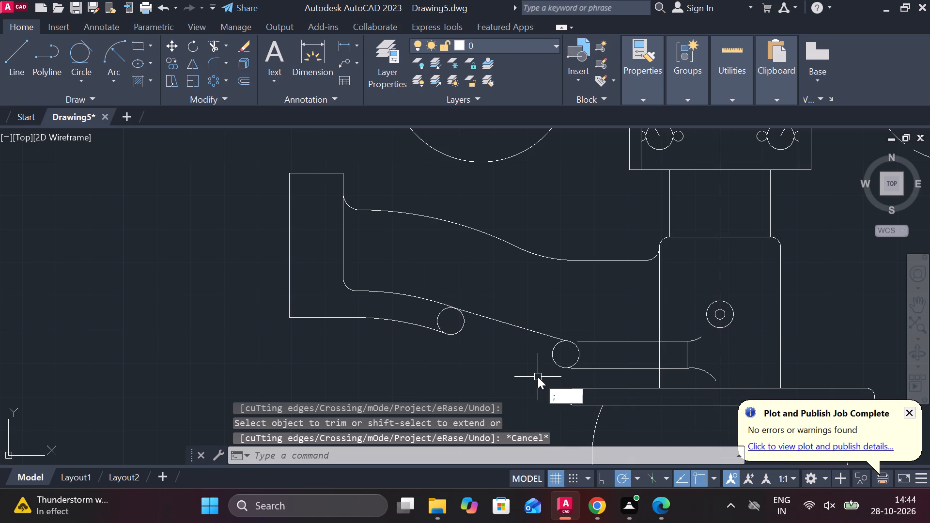
key(Escape)
key(l)
key(Return)
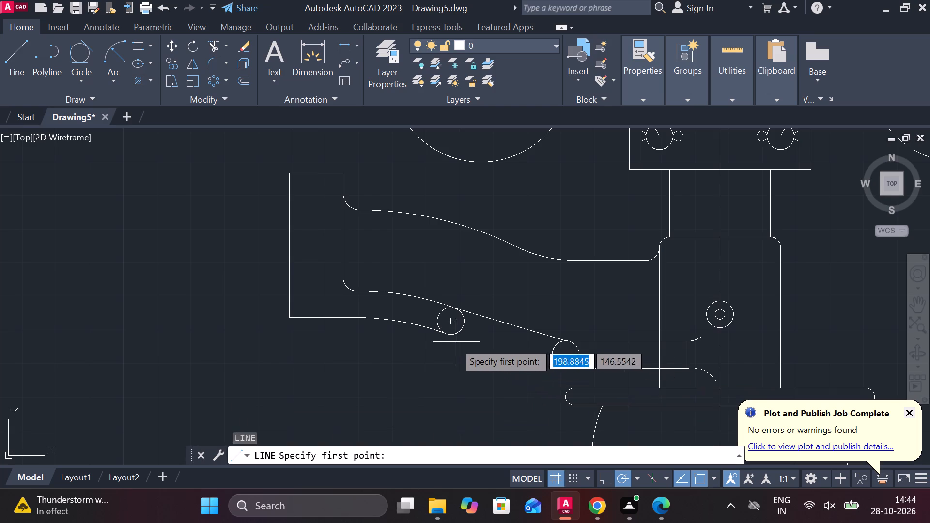
click(446, 334)
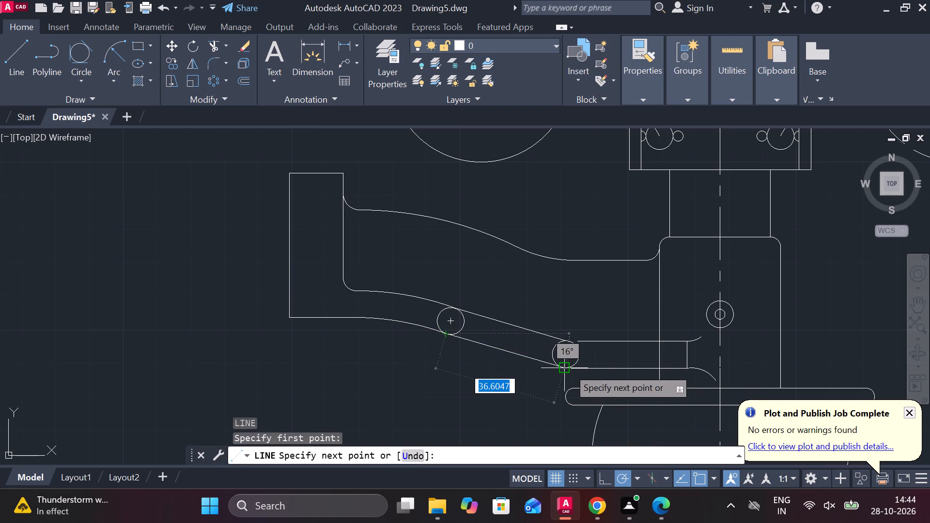
click(568, 368)
key(Escape)
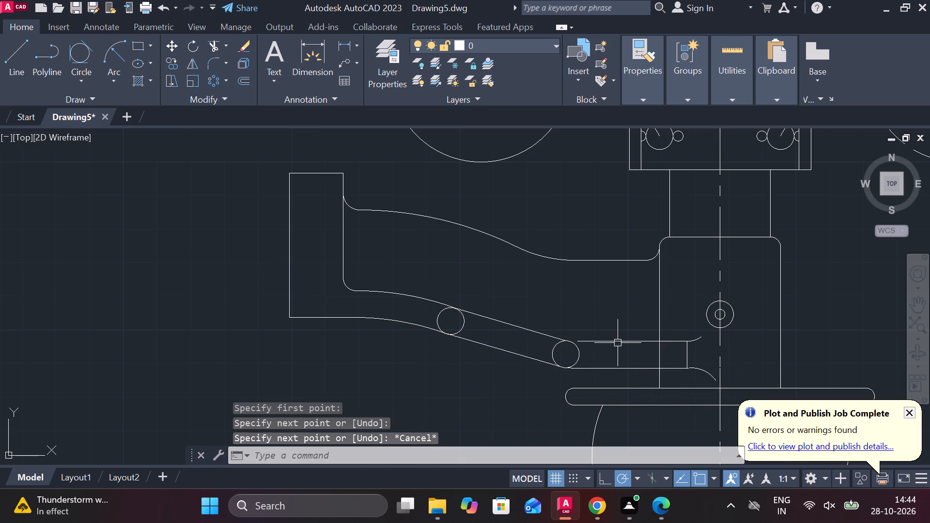
Extend the upper straight edge of the arm's lower section from the housing side to meet the second circle.
text(EX)
key(space)
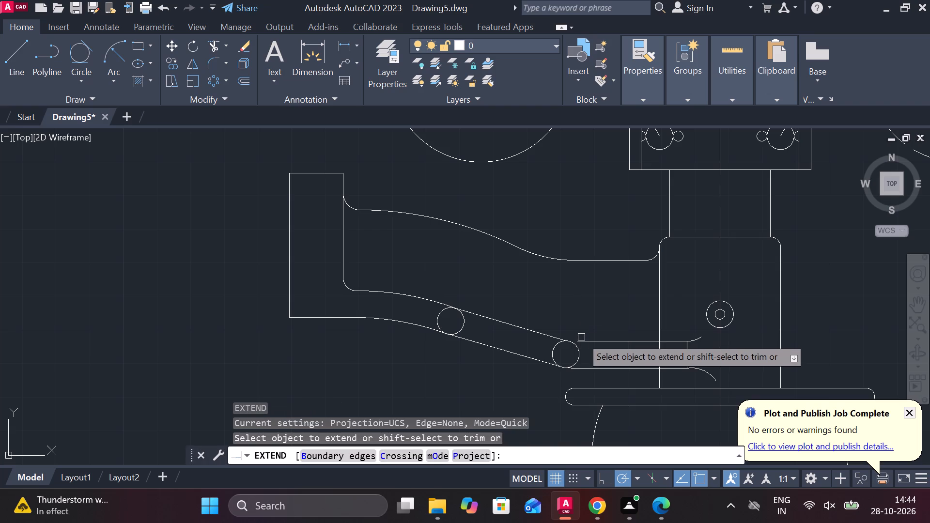
click(586, 340)
scroll(603, 314, down, 1)
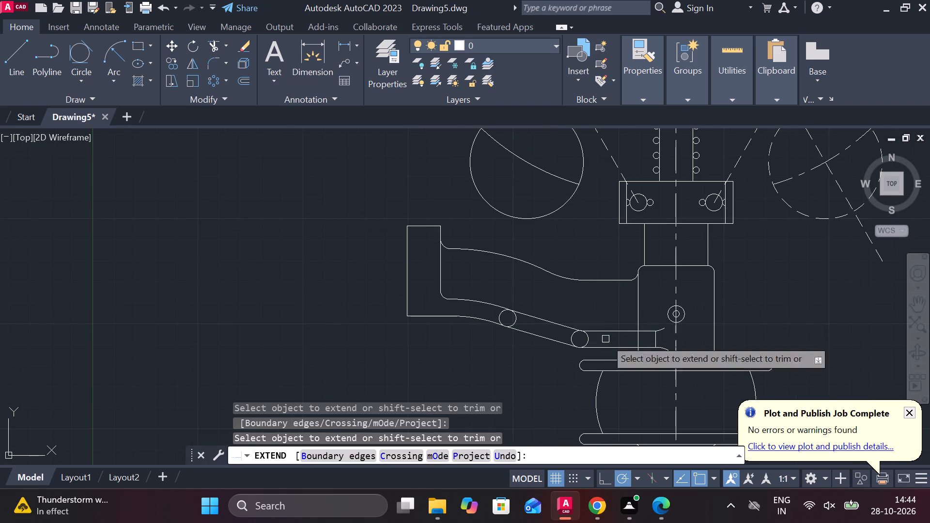
scroll(553, 370, up, 2)
scroll(457, 354, down, 1)
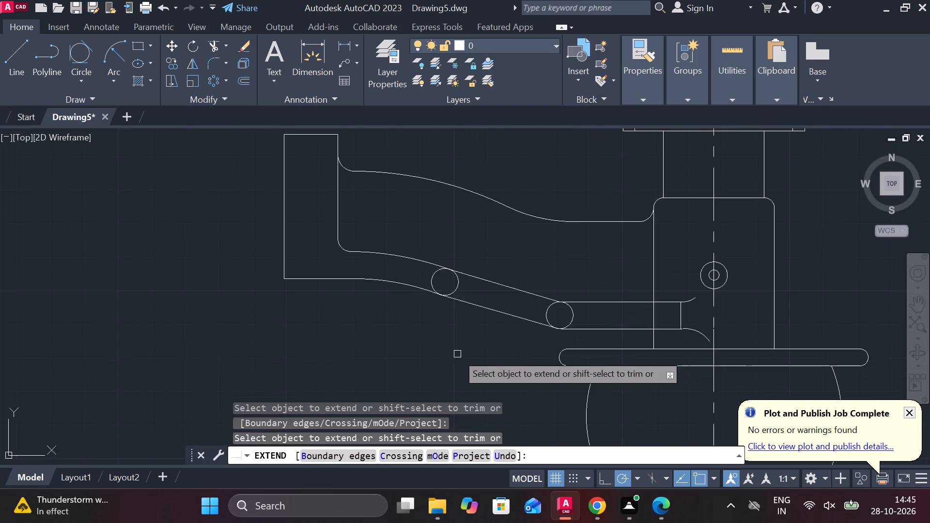
scroll(457, 354, down, 2)
middle_drag(457, 354, 470, 401)
scroll(469, 379, up, 2)
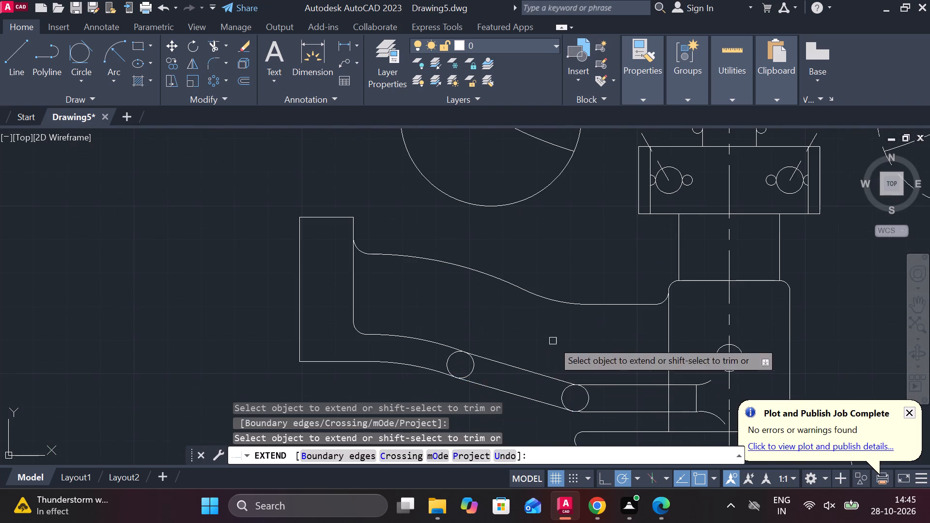
middle_drag(553, 341, 512, 312)
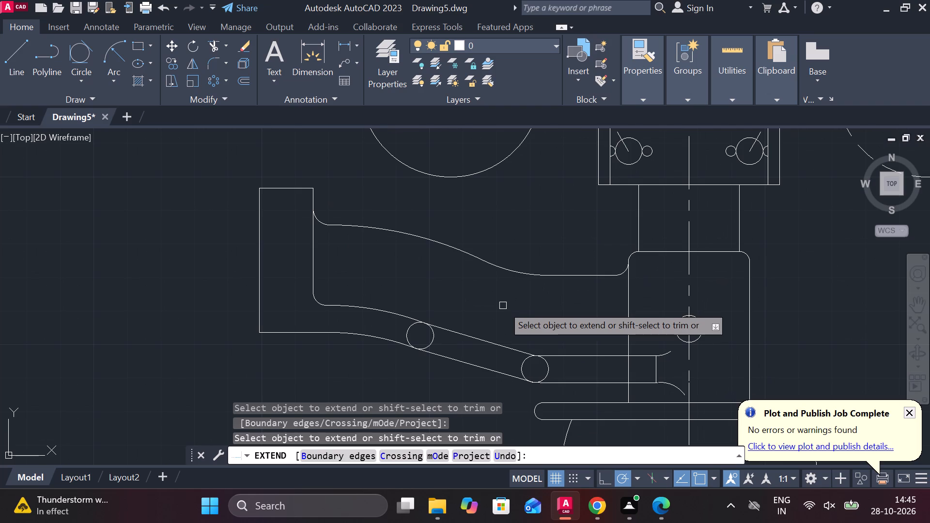
key(Escape)
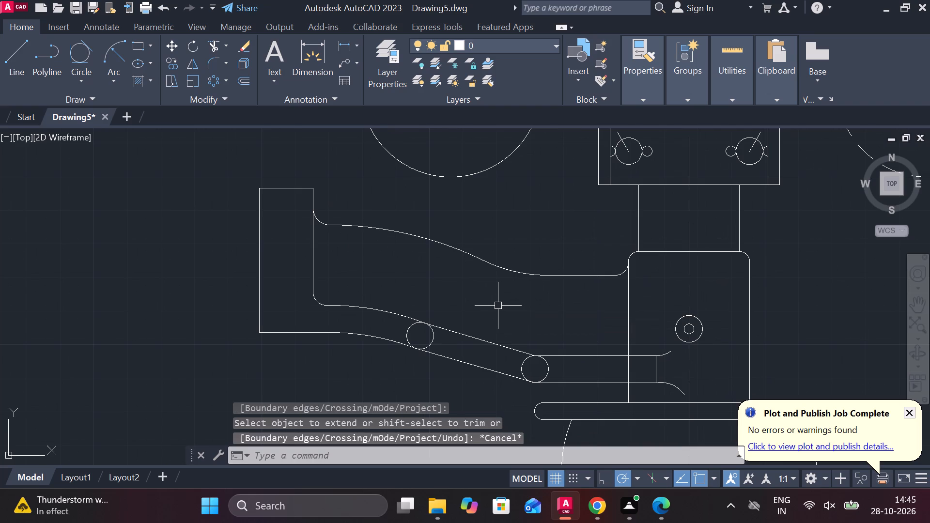
Trim the facing inner halves of both circles, leaving a rounded slot outline between the two slanted lines.
text(TR)
key(space)
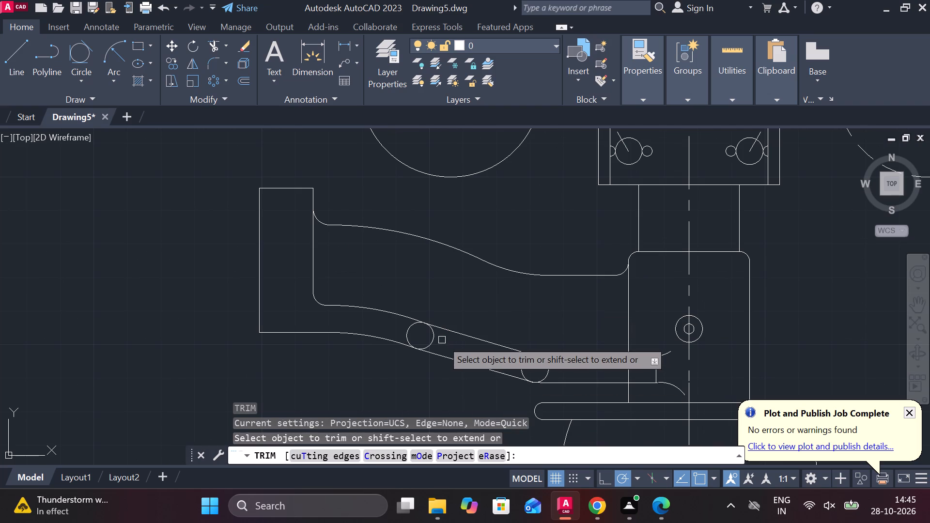
click(430, 340)
click(522, 364)
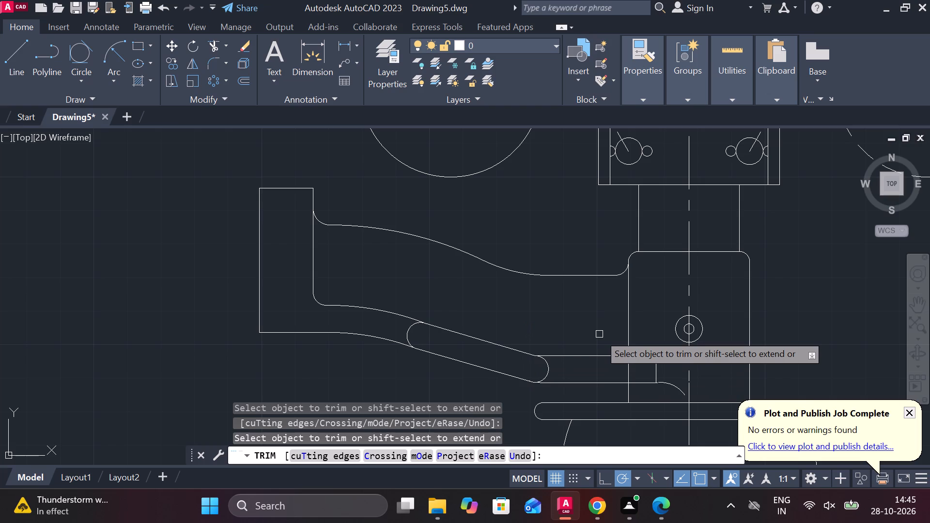
key(Escape)
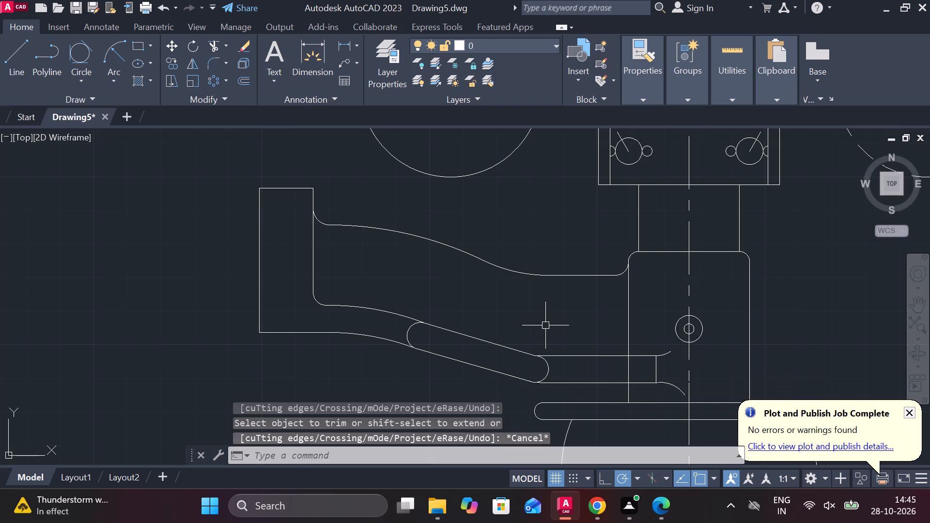
scroll(564, 343, down, 2)
scroll(488, 361, up, 3)
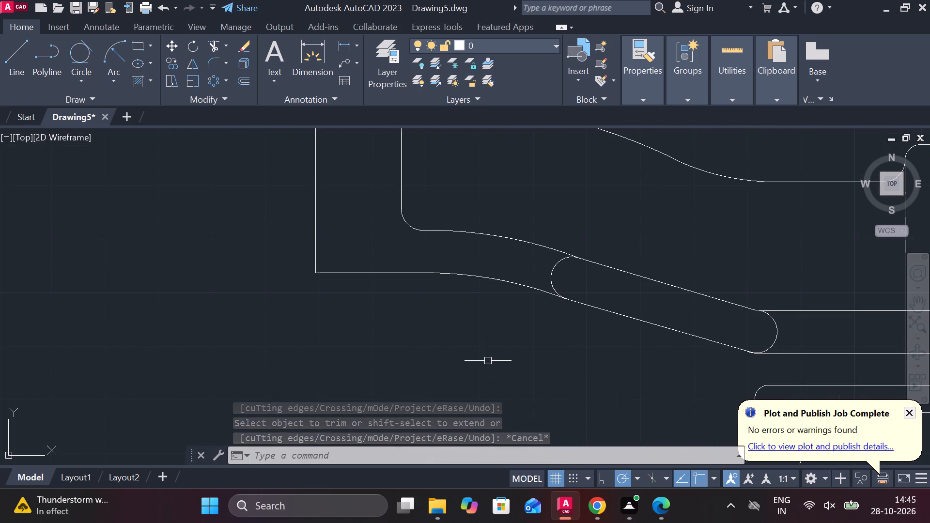
Undo the arm's slanted segment work back to the original curved lower edges, including both construction circles.
scroll(488, 361, down, 3)
scroll(563, 355, up, 2)
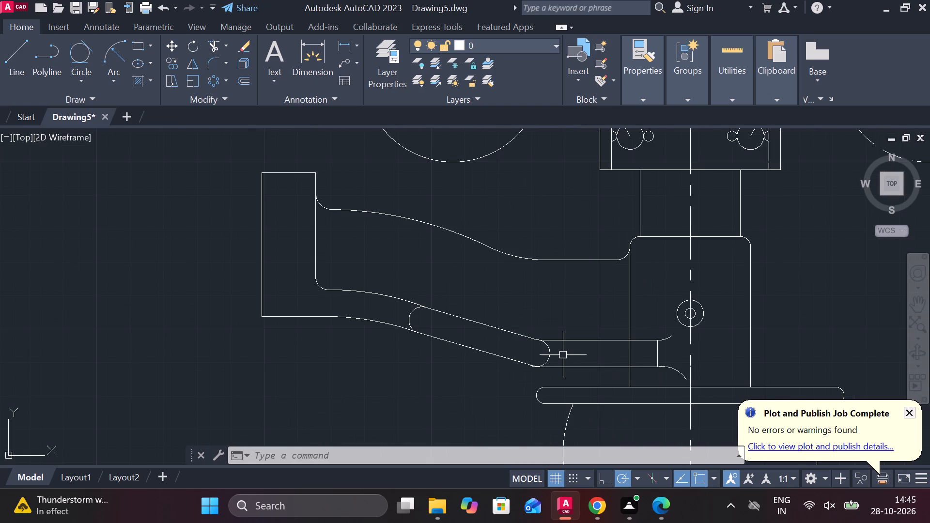
key(ctrl+z)
key(ctrl+z)
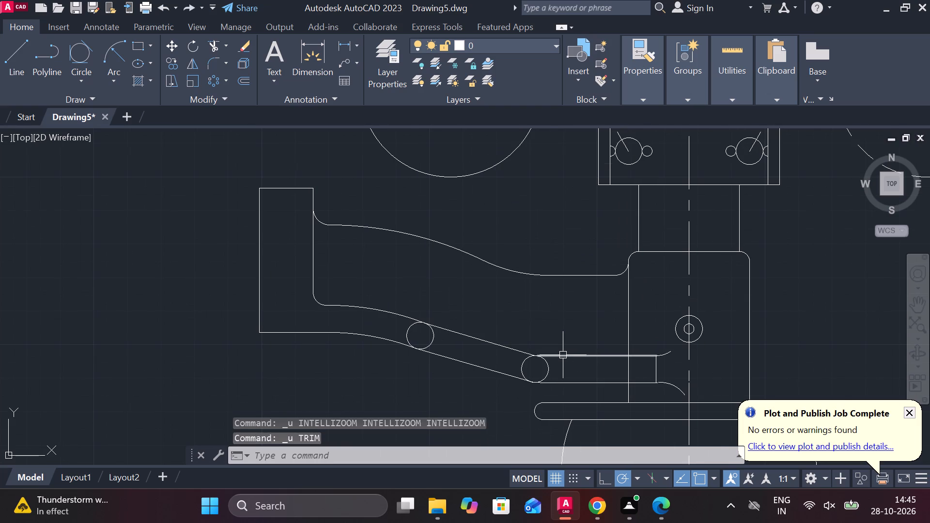
key(ctrl+z)
key(ctrl+z)
key(ctrl+z)
key(ctrl+z)
key(ctrl+z)
key(ctrl+z)
key(ctrl+z)
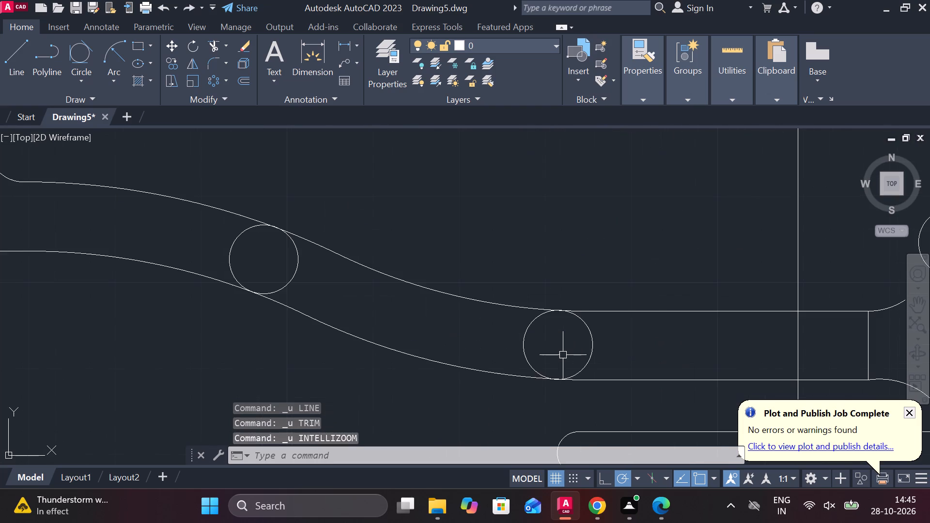
key(ctrl+z)
key(ctrl+z)
key(ctrl+z)
key(ctrl+z)
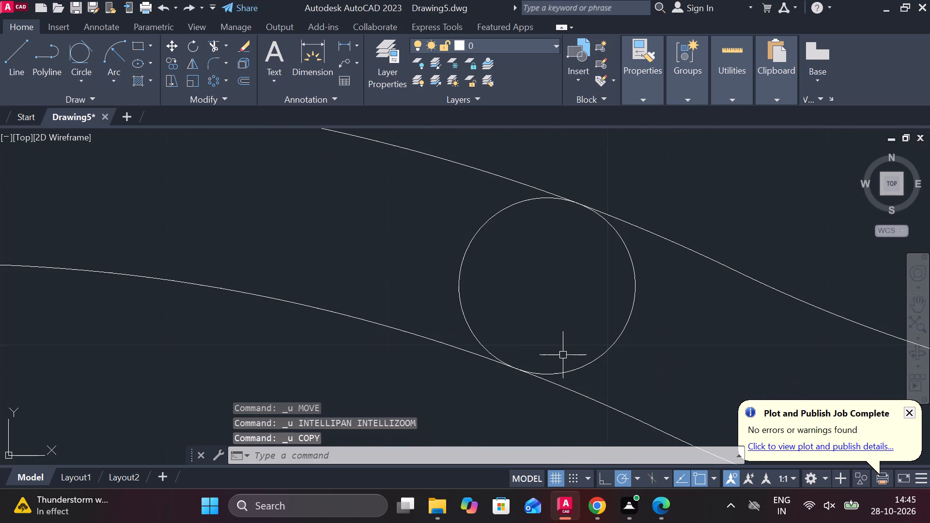
key(ctrl+z)
middle_drag(539, 366, 454, 359)
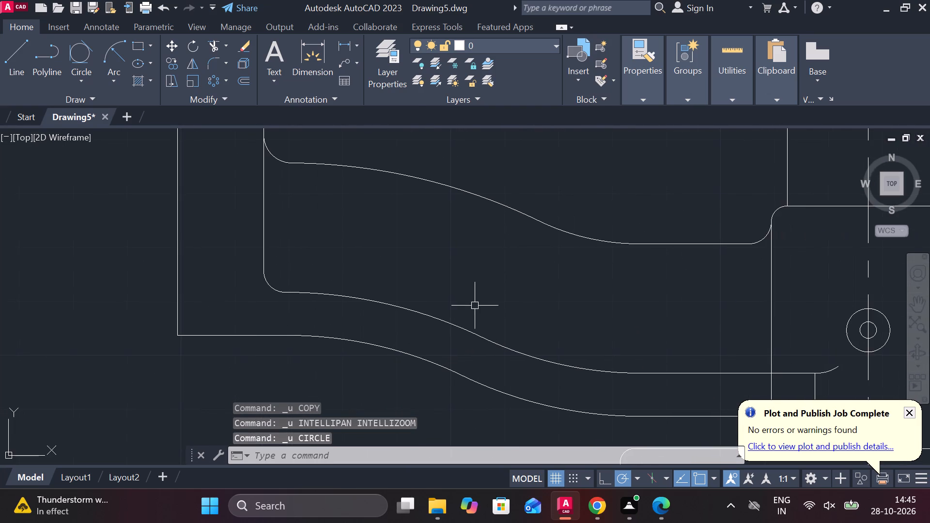
scroll(478, 299, down, 2)
scroll(462, 308, up, 1)
key(Escape)
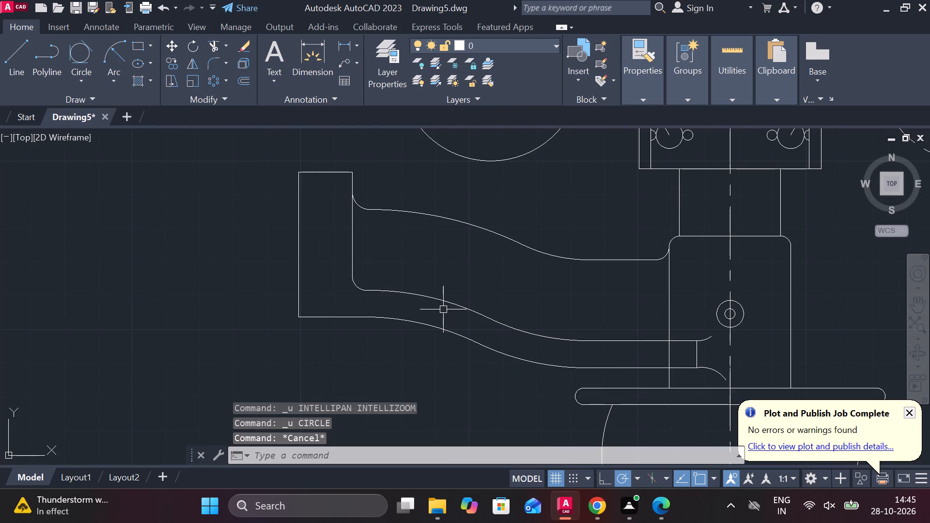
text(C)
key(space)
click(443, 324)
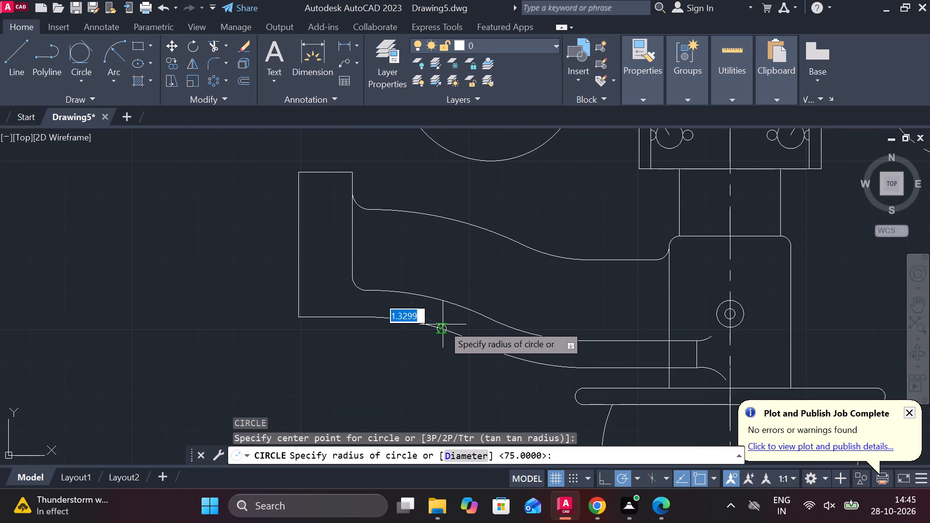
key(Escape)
Draw a two-point circle about 8 in diameter spanning the gap between the two curved edges of the arm's lower section.
text(C)
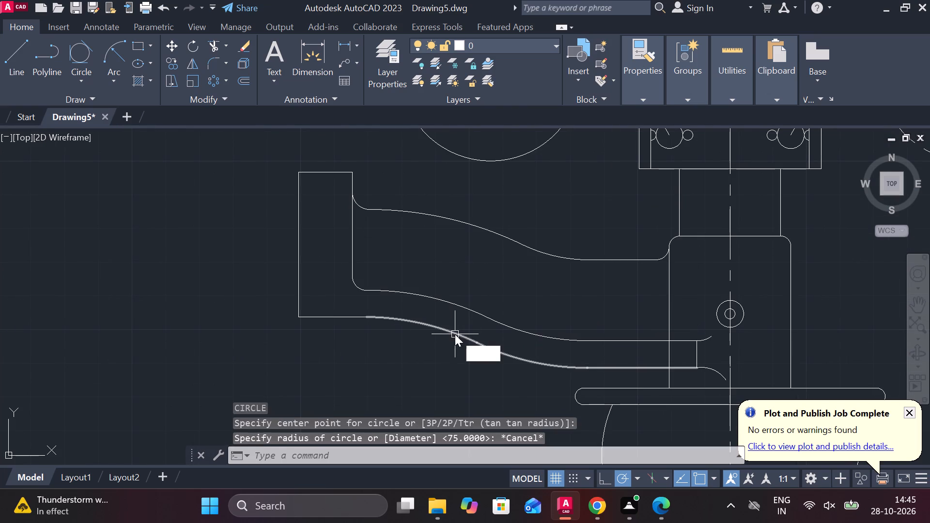
key(space)
click(501, 451)
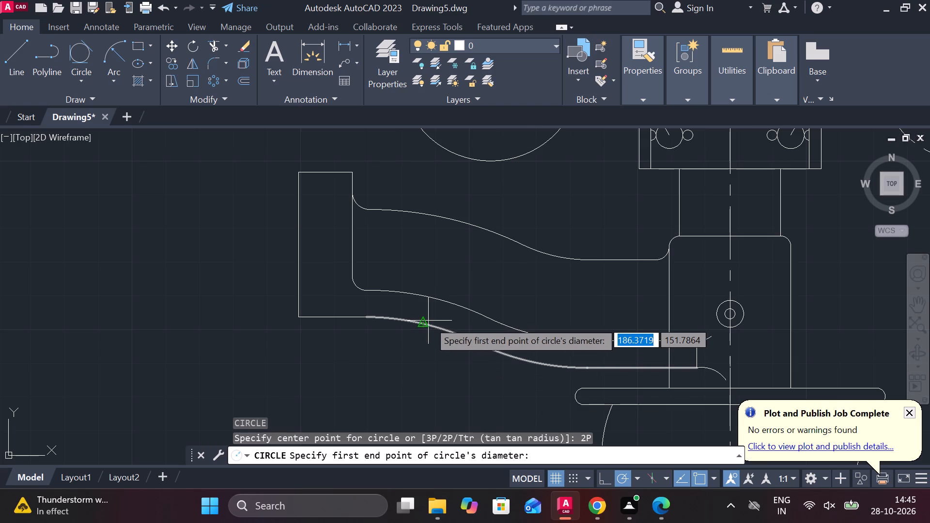
click(439, 325)
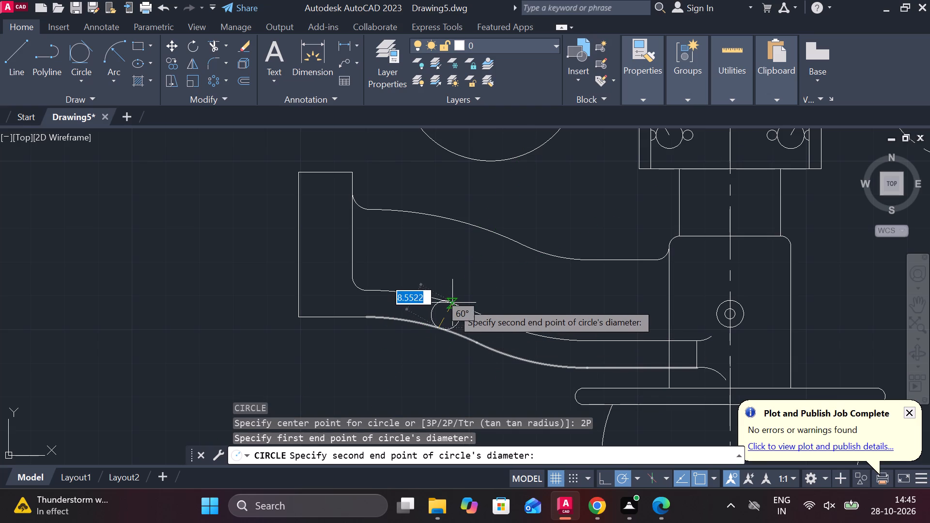
scroll(449, 303, up, 3)
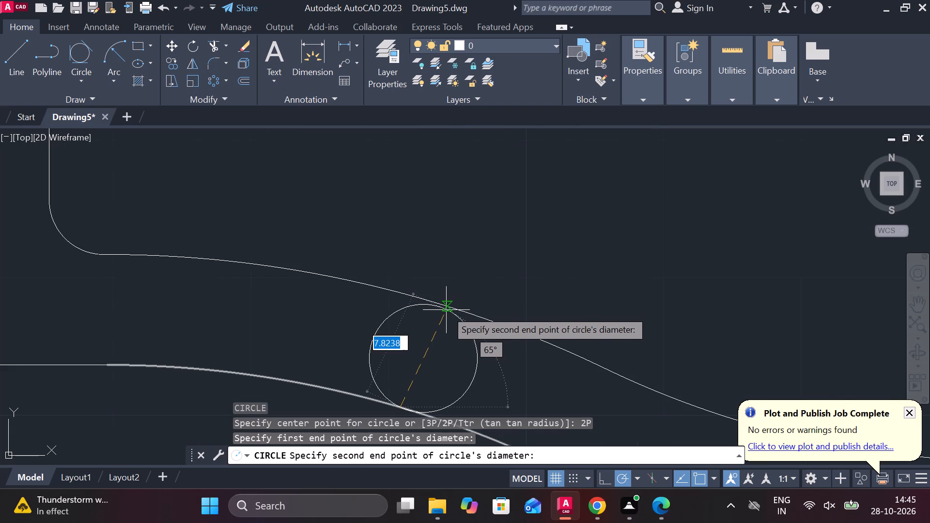
click(450, 308)
scroll(517, 303, down, 2)
middle_drag(544, 327, 454, 282)
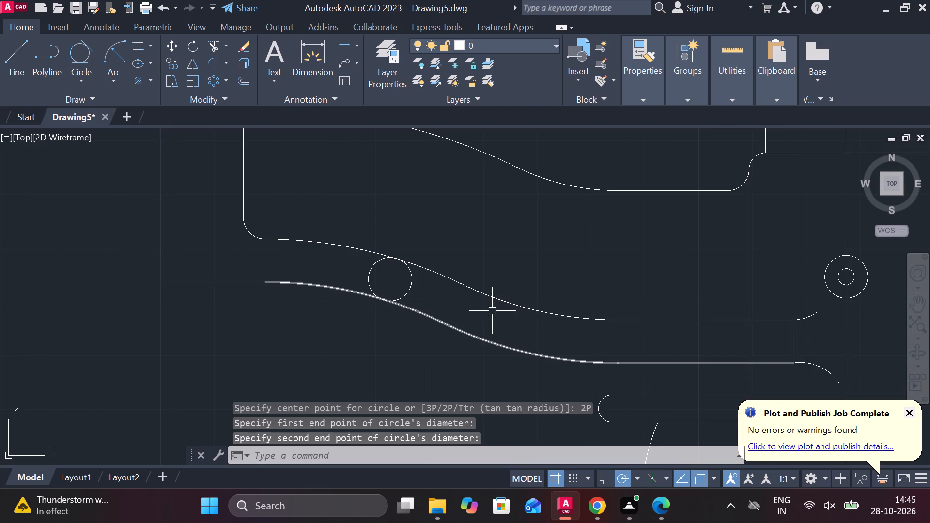
Explode the upper and lower curved edge polylines of the arm's lower section.
click(455, 327)
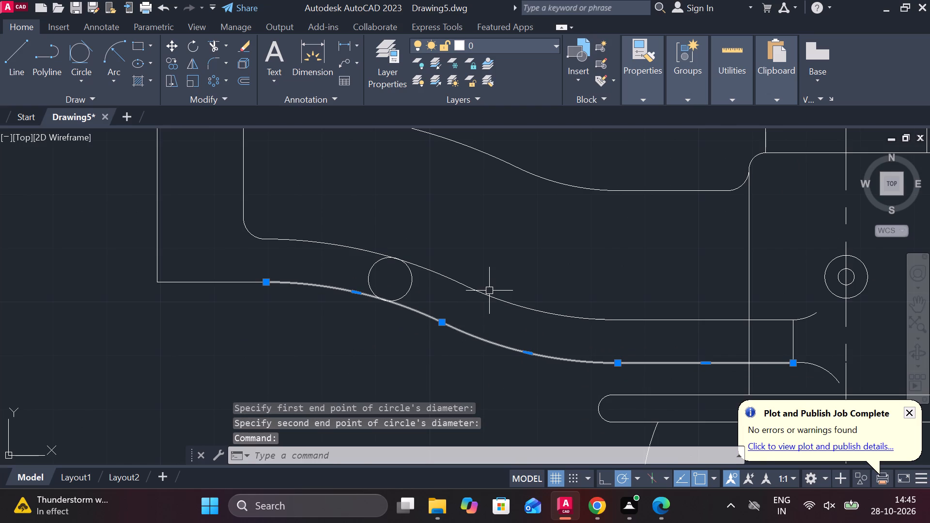
click(489, 291)
click(507, 282)
click(487, 291)
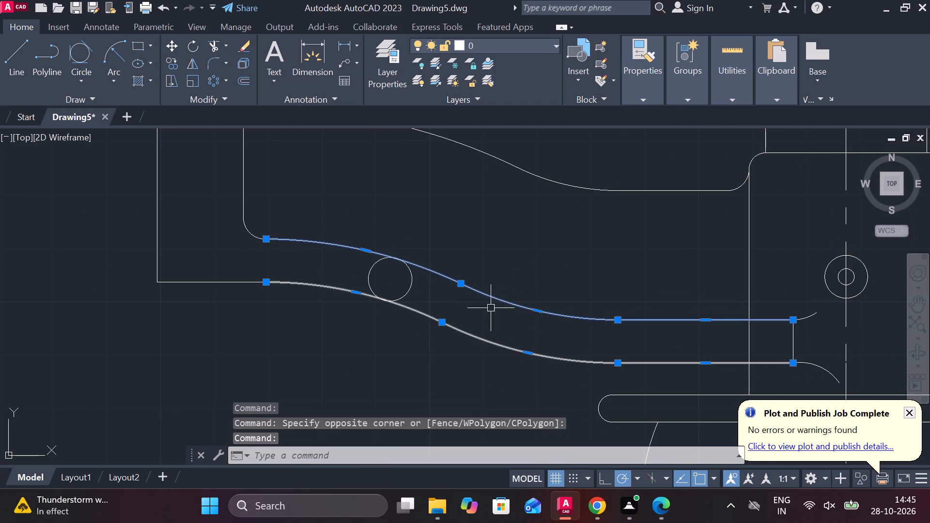
text(EX)
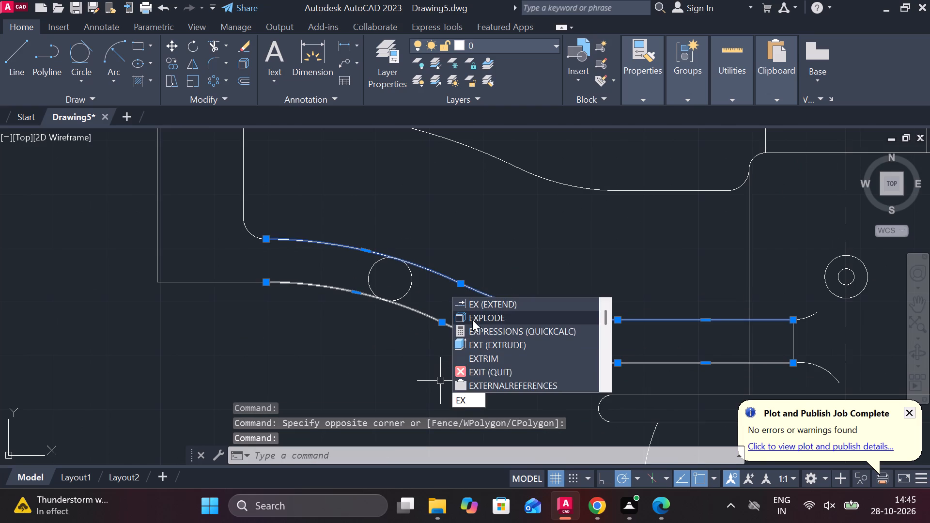
click(472, 318)
click(471, 329)
click(469, 333)
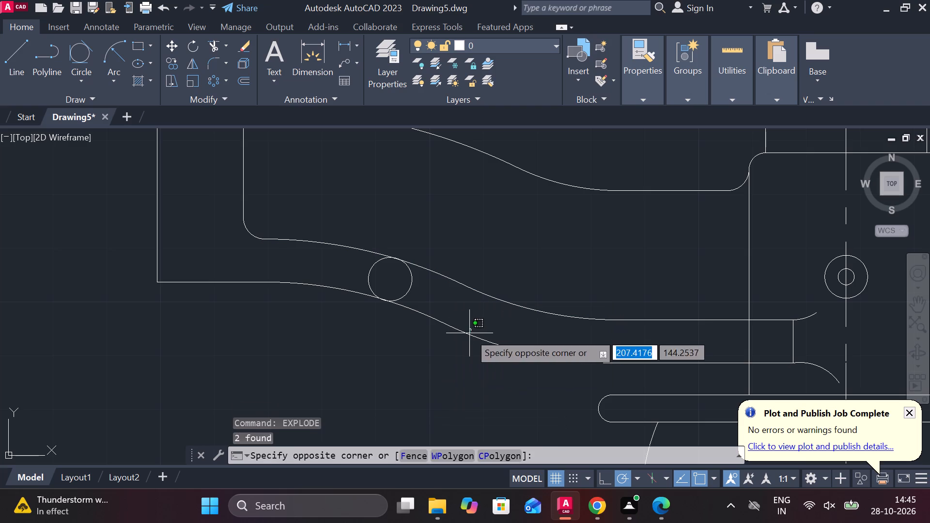
click(469, 333)
click(464, 333)
key(Escape)
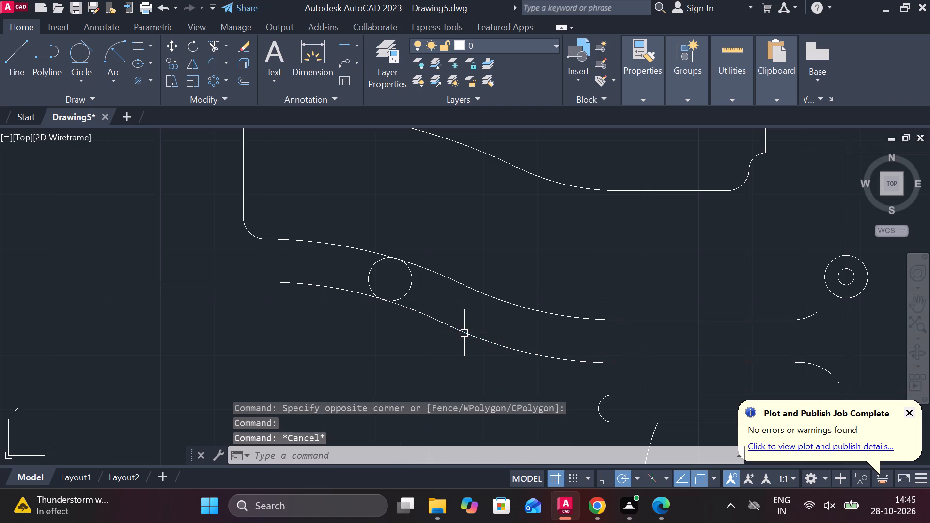
Copy the circle from its centre 36 units down the slope toward the housing, at about 342°.
click(403, 289)
key(Escape)
click(411, 284)
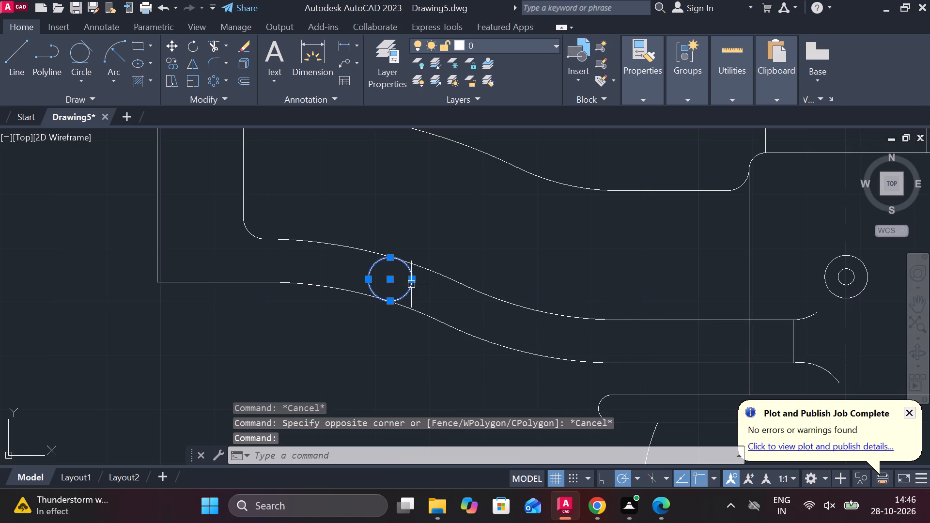
text(CO)
key(Return)
click(388, 282)
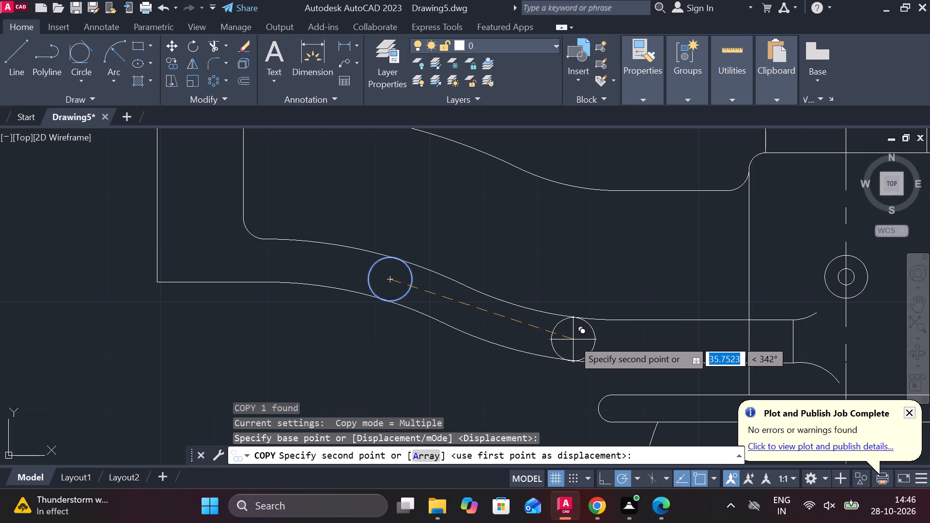
text(36)
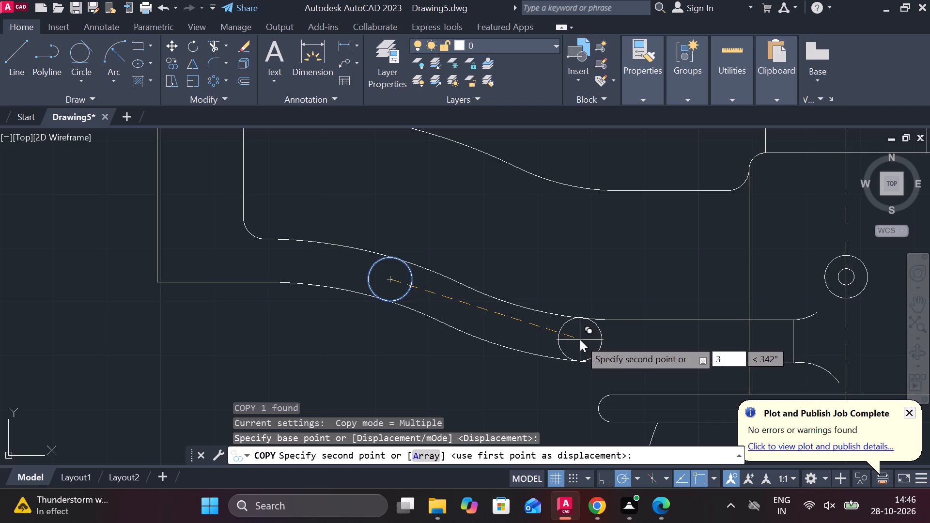
key(space)
scroll(603, 311, up, 2)
middle_drag(603, 310, 589, 221)
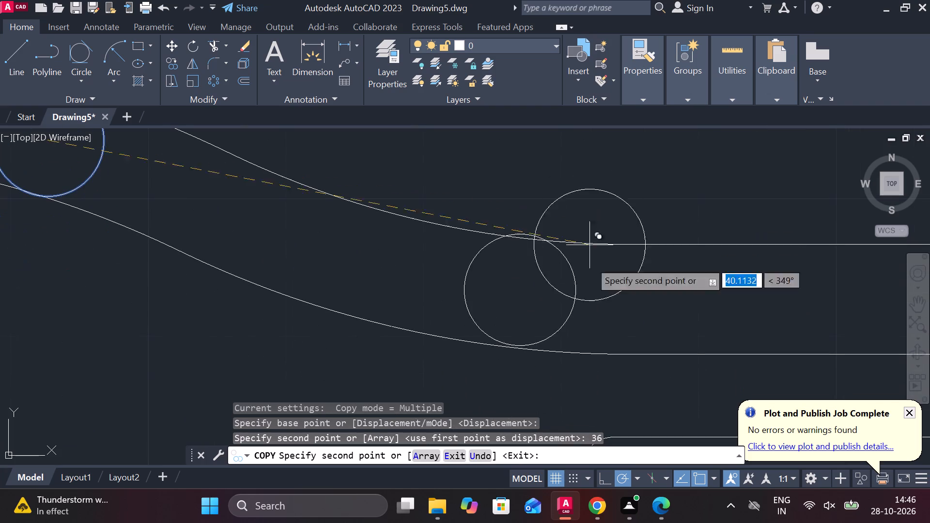
key(Escape)
Move the copied circle from its bottom quadrant slightly down onto the arm's lowest curved edge.
click(553, 332)
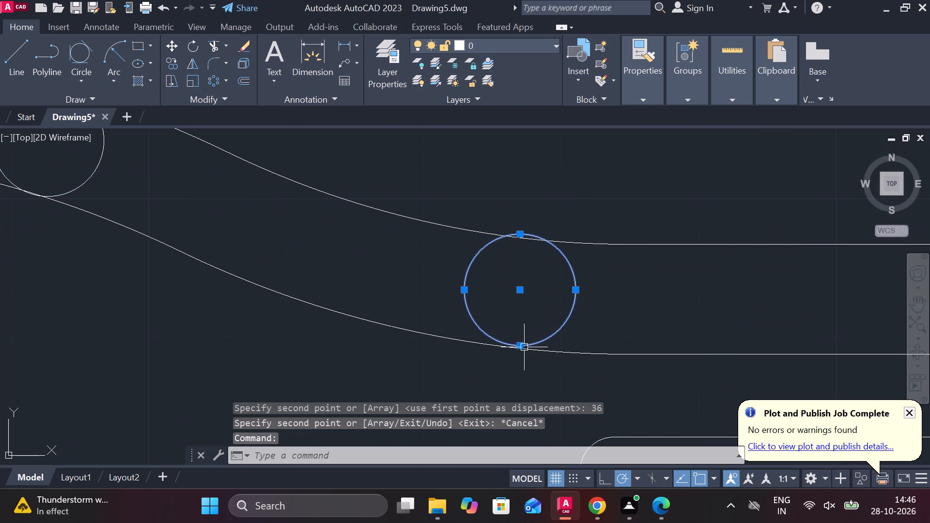
key(m)
key(Return)
scroll(523, 347, up, 3)
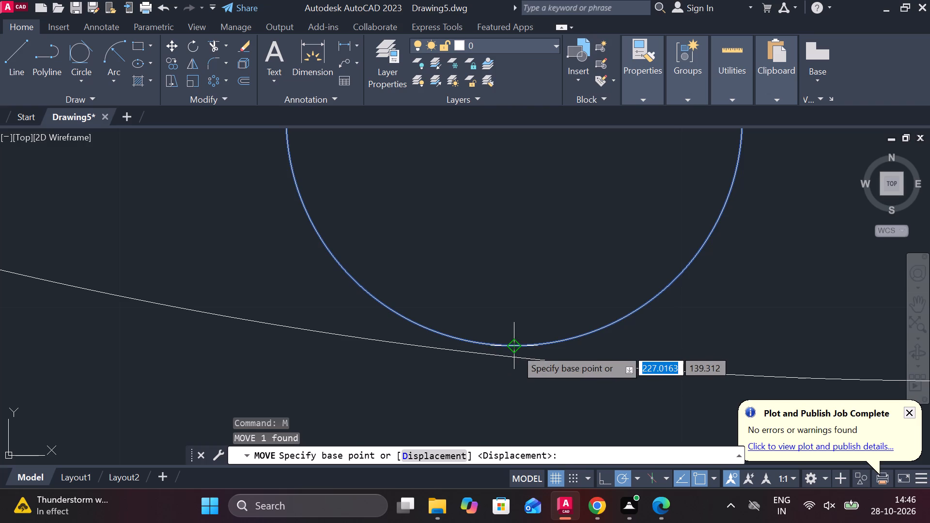
click(516, 349)
click(515, 355)
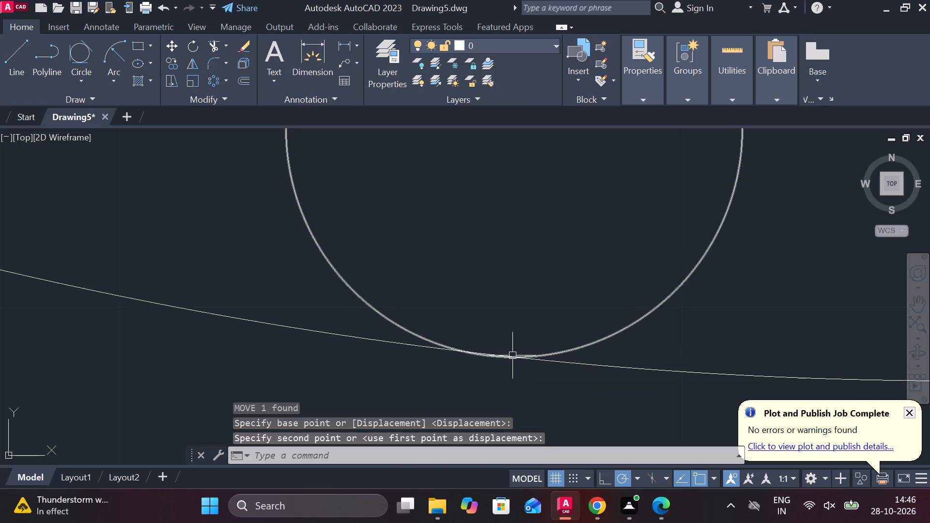
scroll(512, 355, down, 3)
scroll(502, 292, down, 1)
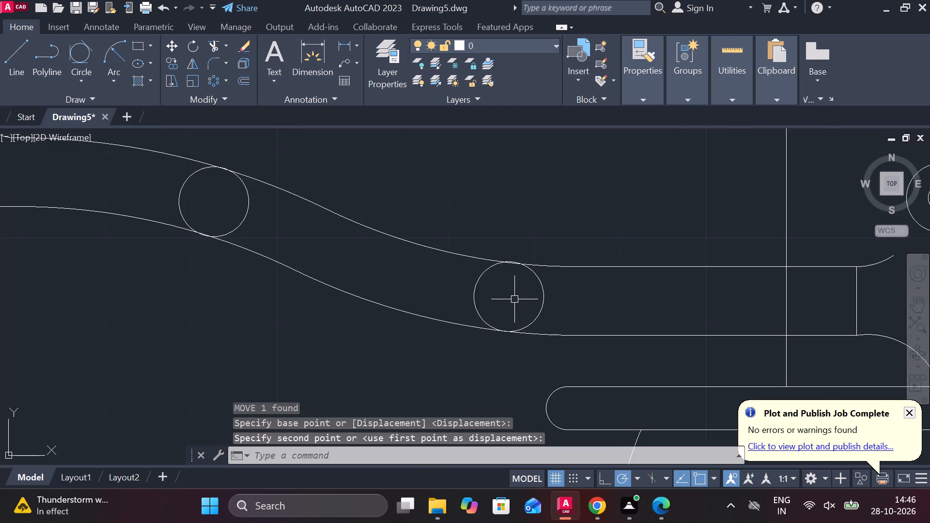
Trim away the upper and lower curved edges of the arm between the two circles.
middle_drag(425, 306, 469, 334)
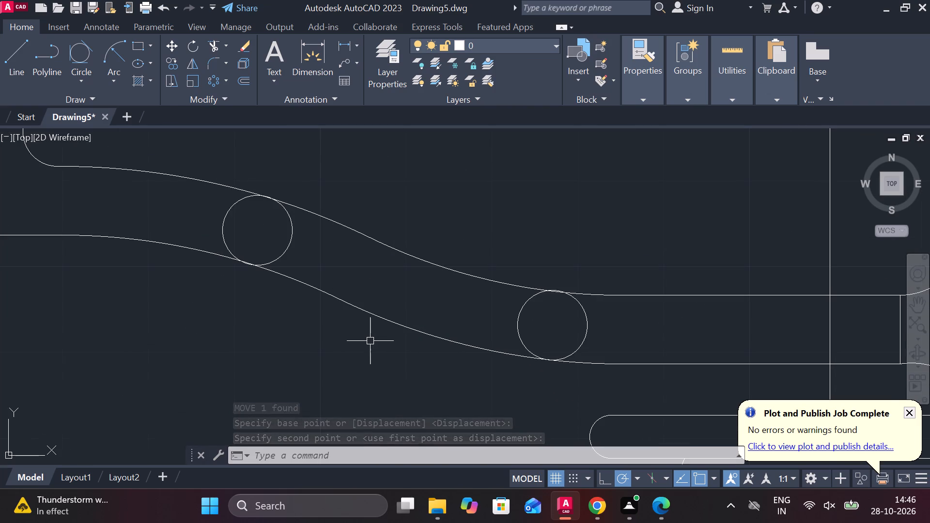
key(grave)
key(Escape)
text(TR)
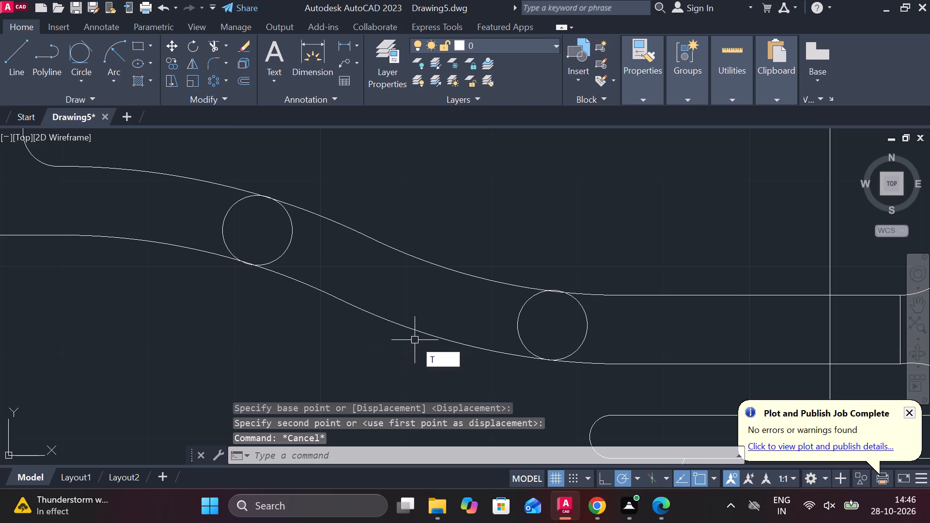
key(space)
click(315, 217)
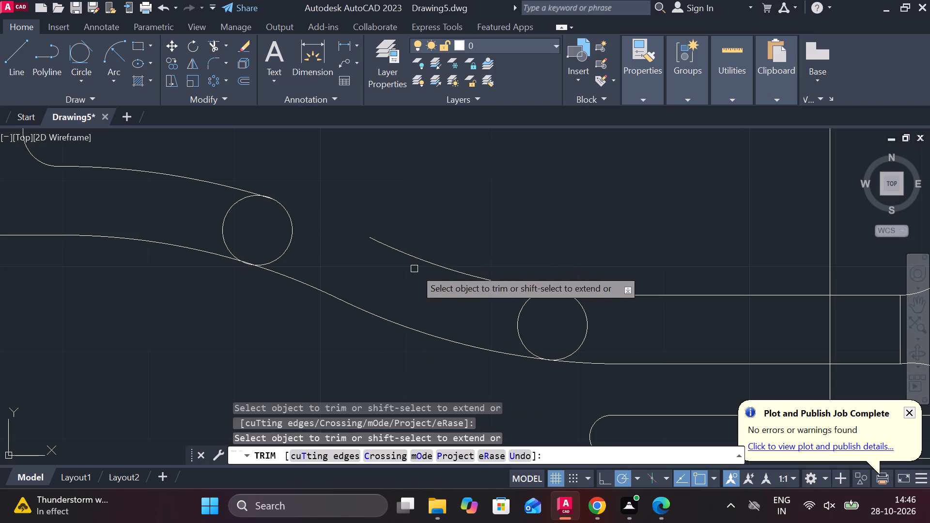
click(448, 268)
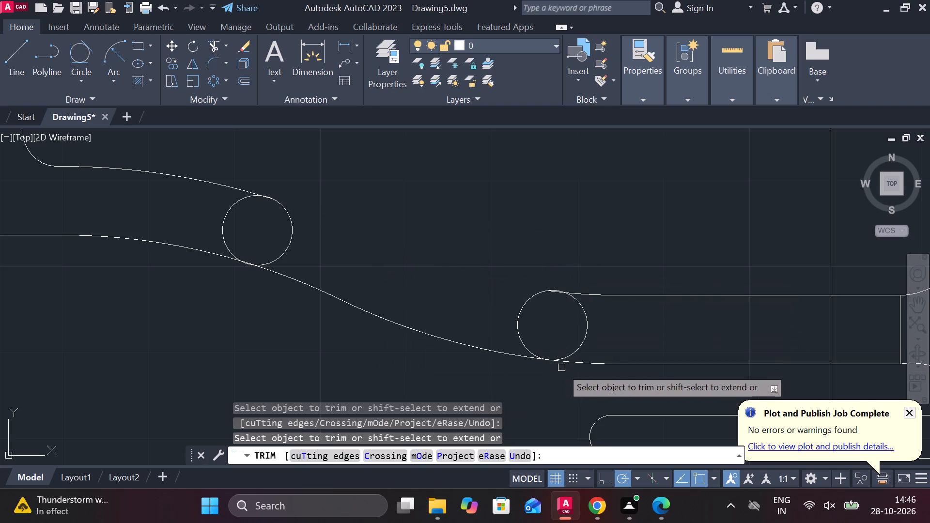
click(508, 353)
click(329, 298)
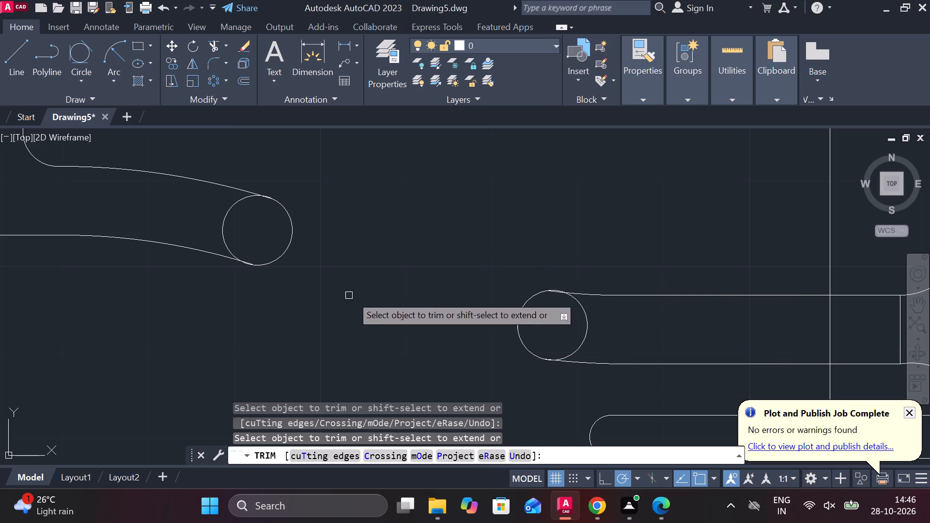
key(Escape)
Draw a straight line joining the ends of the trimmed upper edge across the tops of the two circles.
key(l)
key(Return)
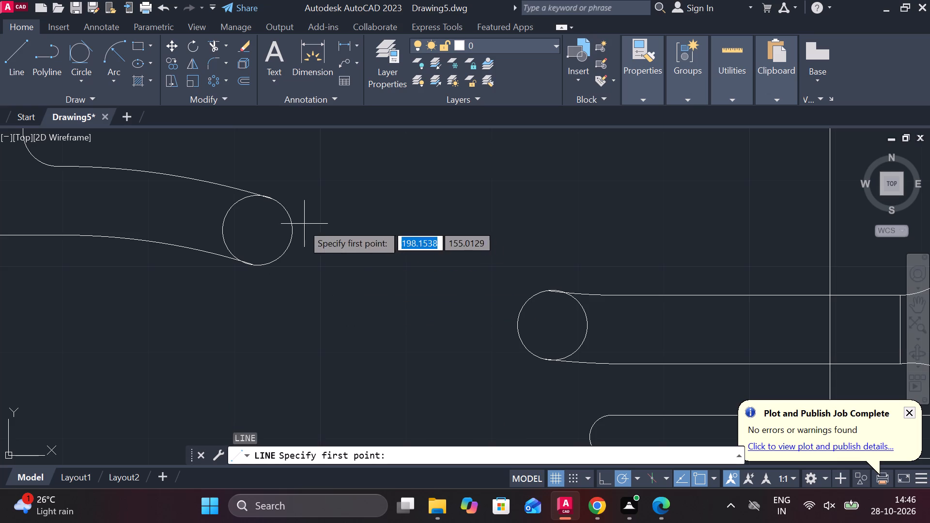
click(274, 198)
click(555, 289)
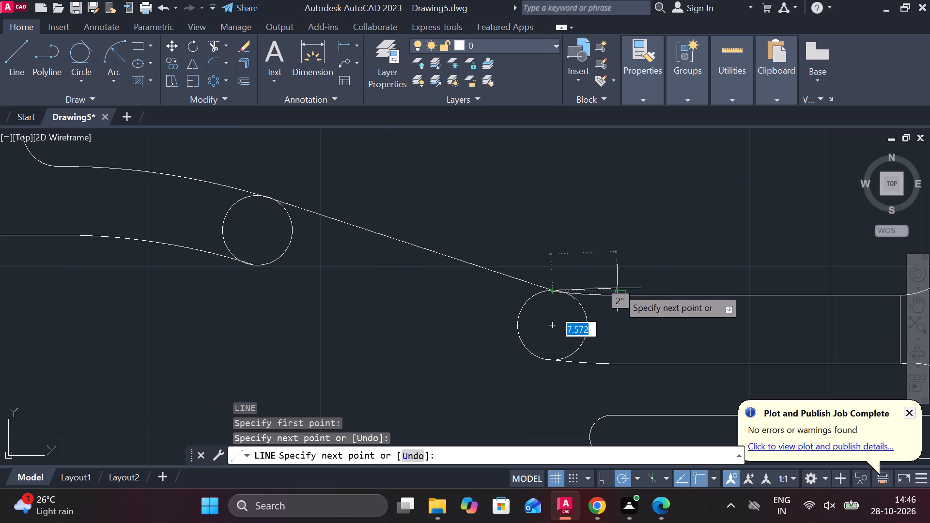
key(Escape)
Draw a straight line about 36.5 long joining the ends of the trimmed lower edge beneath the two circles.
key(space)
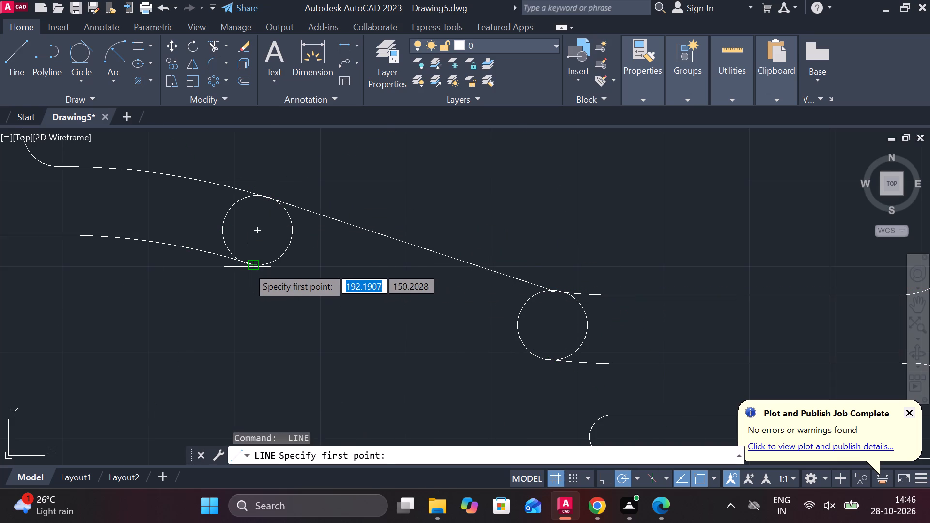
click(248, 267)
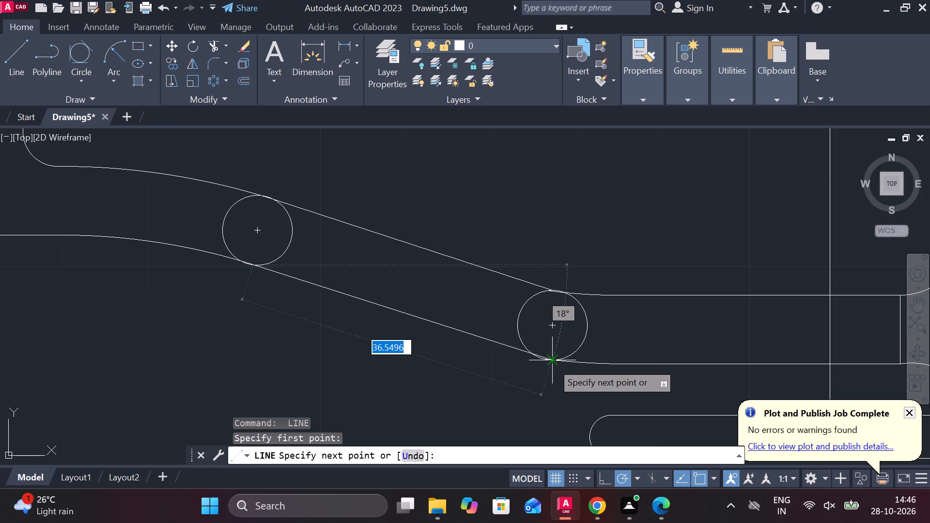
click(539, 363)
scroll(632, 364, down, 2)
key(Escape)
scroll(514, 364, up, 1)
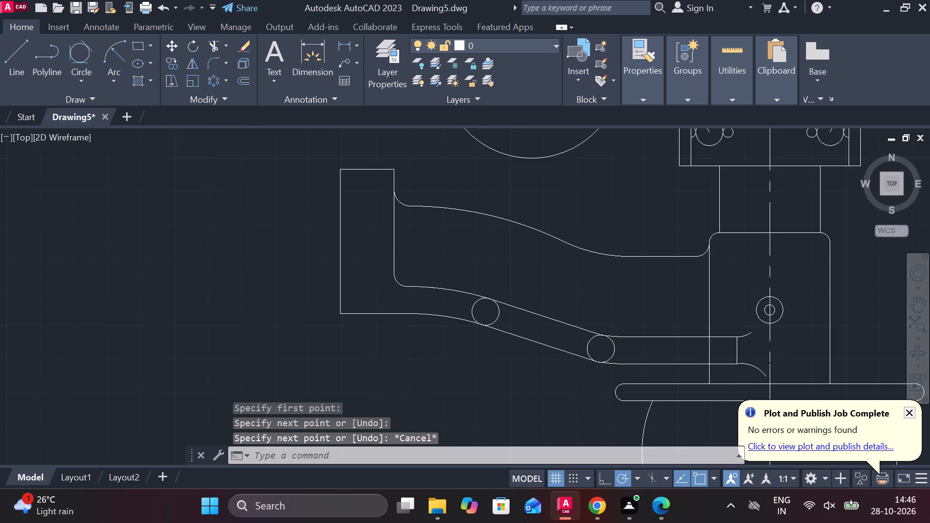
Trim the leftover arm edge ends at the top and bottom of the lower circle beside the horizontal section.
scroll(617, 338, up, 3)
middle_drag(765, 283, 635, 340)
scroll(639, 319, up, 3)
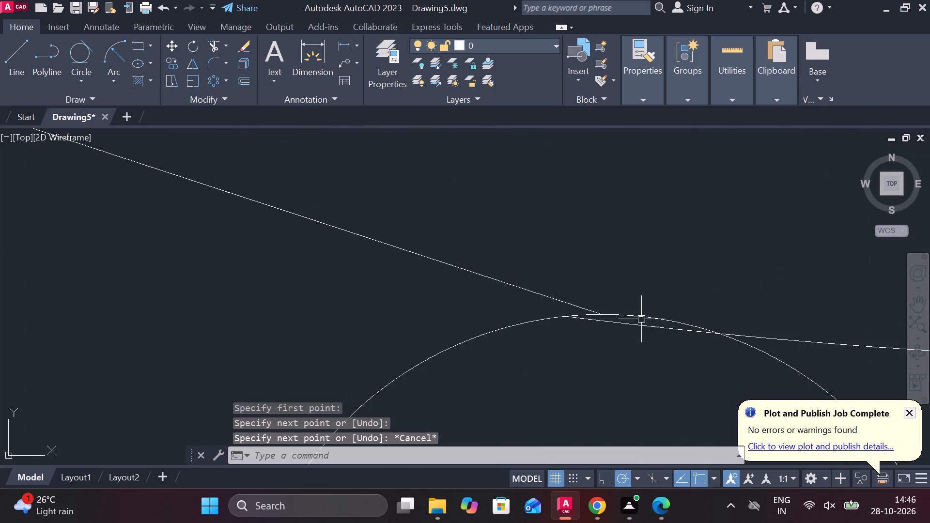
middle_drag(641, 367, 518, 354)
key(t)
text(R)
key(space)
click(514, 313)
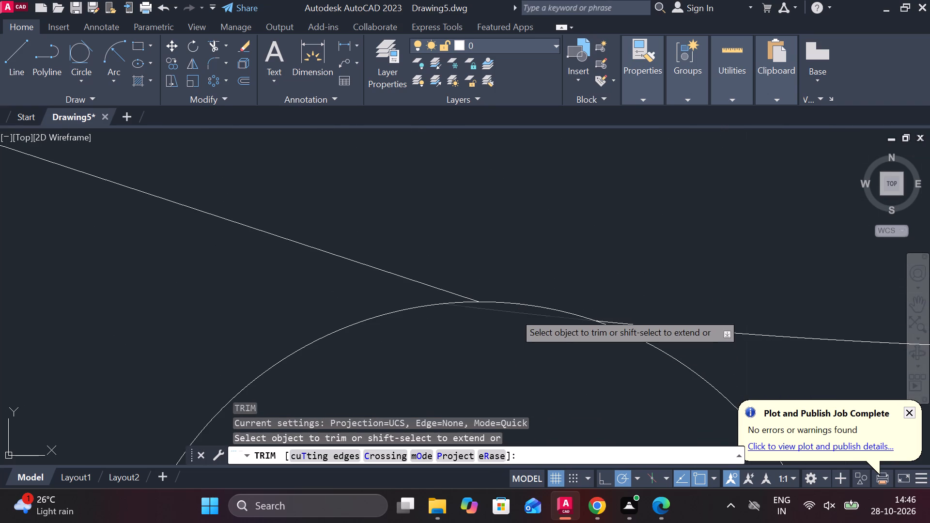
scroll(572, 328, down, 5)
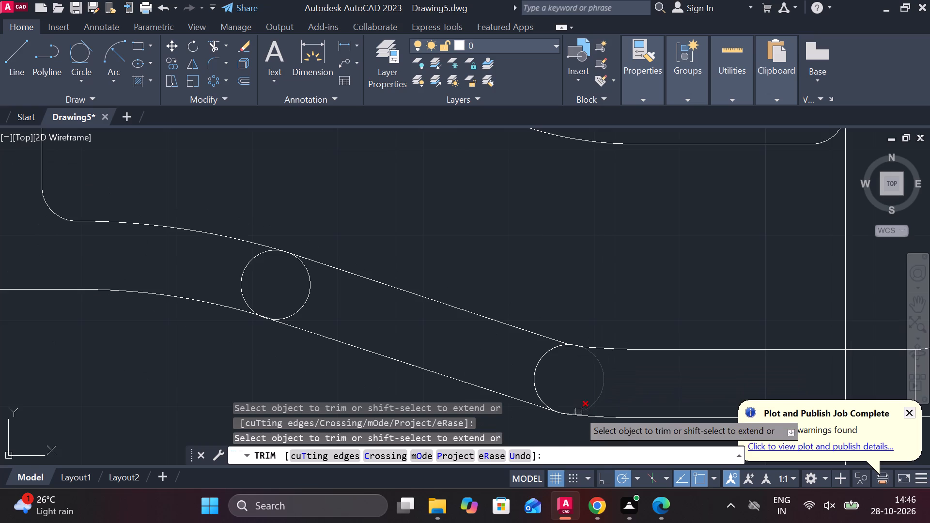
middle_drag(578, 410, 579, 372)
scroll(583, 377, up, 3)
scroll(530, 390, up, 2)
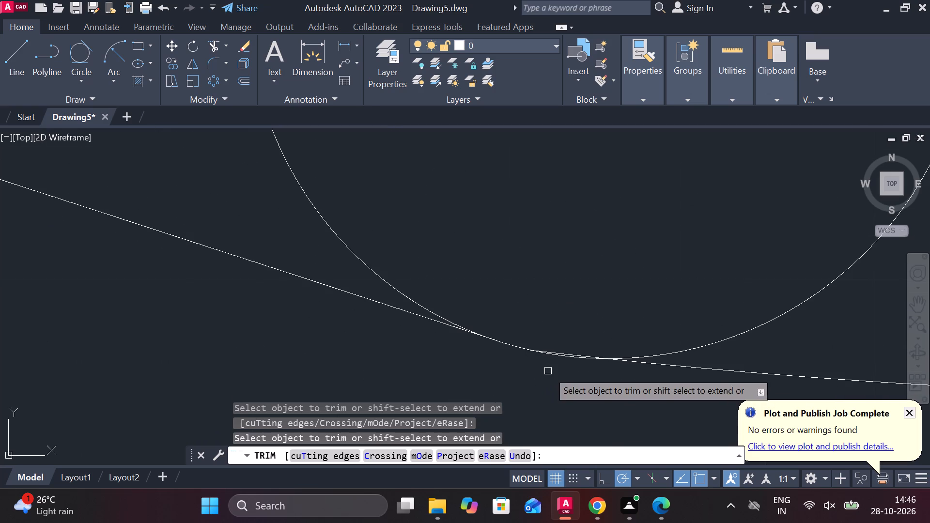
click(561, 351)
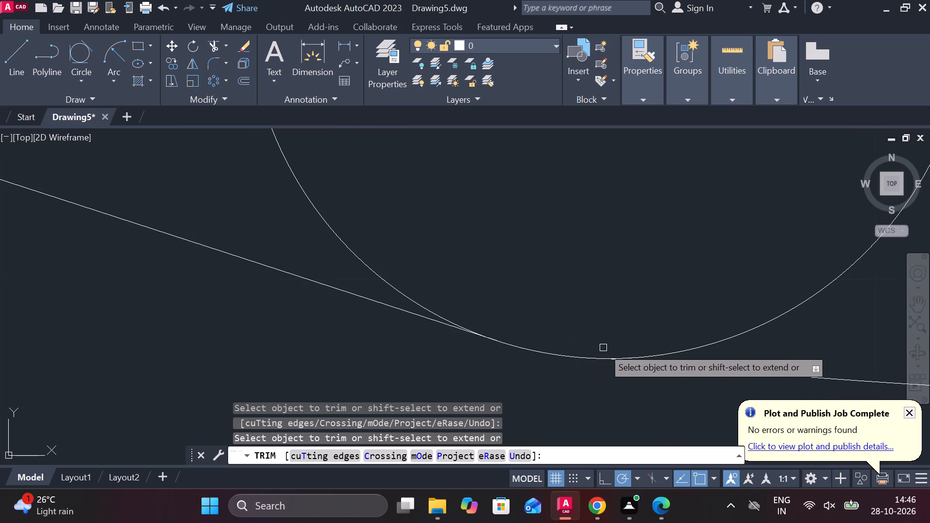
Trim the leftover arm edge ends at the top and bottom of the upper circle where the slanted segment begins.
scroll(603, 348, down, 6)
scroll(425, 285, up, 3)
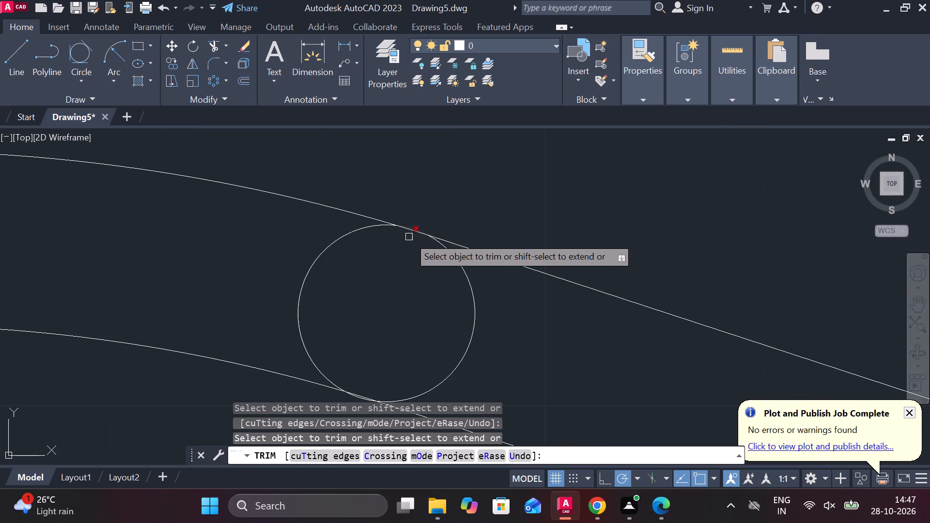
scroll(409, 241, up, 4)
click(437, 176)
scroll(438, 185, down, 4)
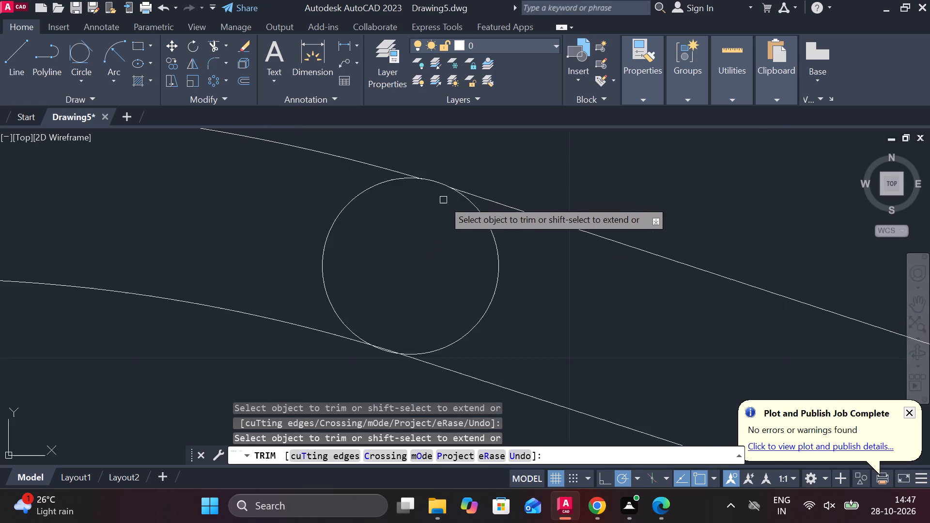
scroll(444, 201, down, 3)
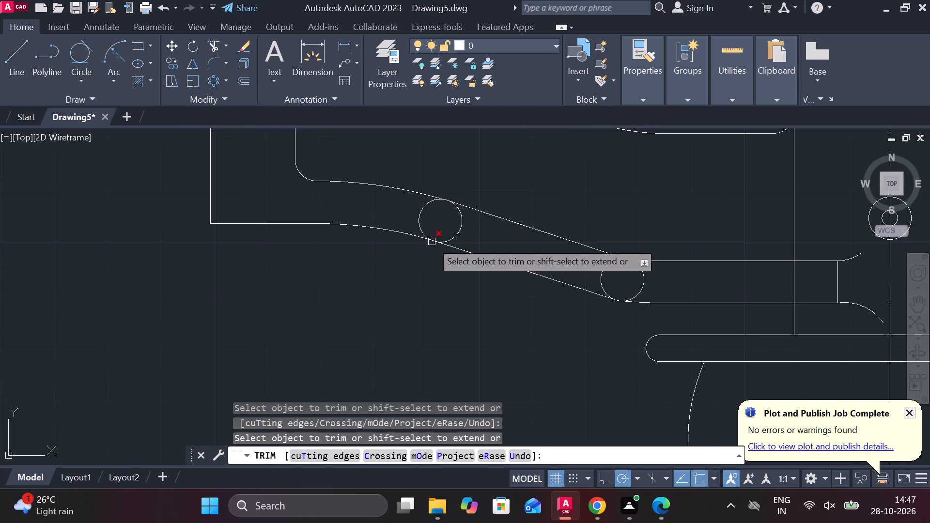
click(432, 242)
key(Escape)
scroll(449, 271, down, 2)
middle_drag(482, 277, 472, 311)
scroll(492, 277, up, 2)
key(Escape)
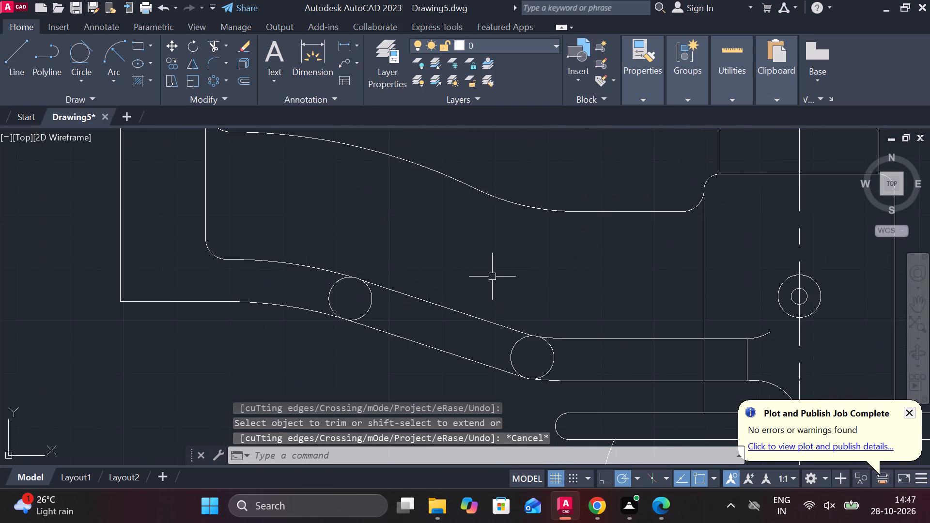
Draw a straight line from the slanted segment's upper edge up to the arm's top curved edge.
key(l)
key(Return)
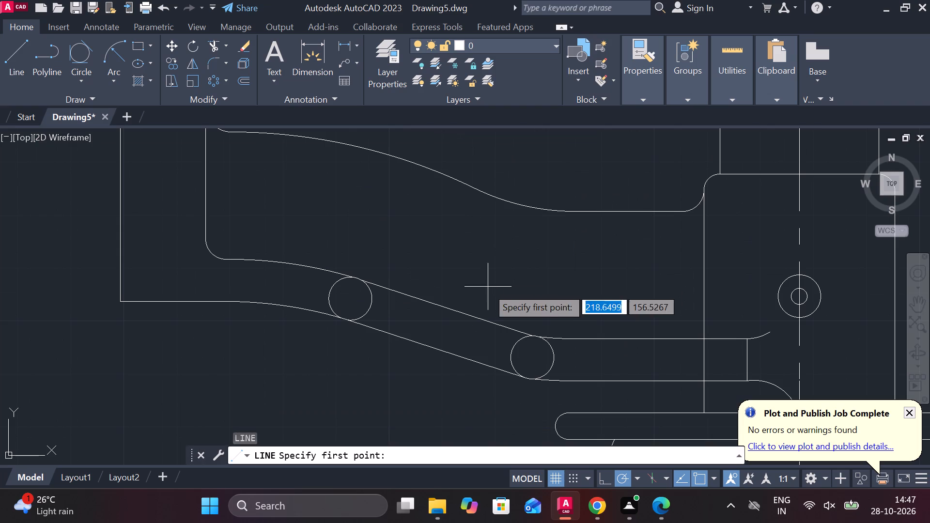
click(449, 303)
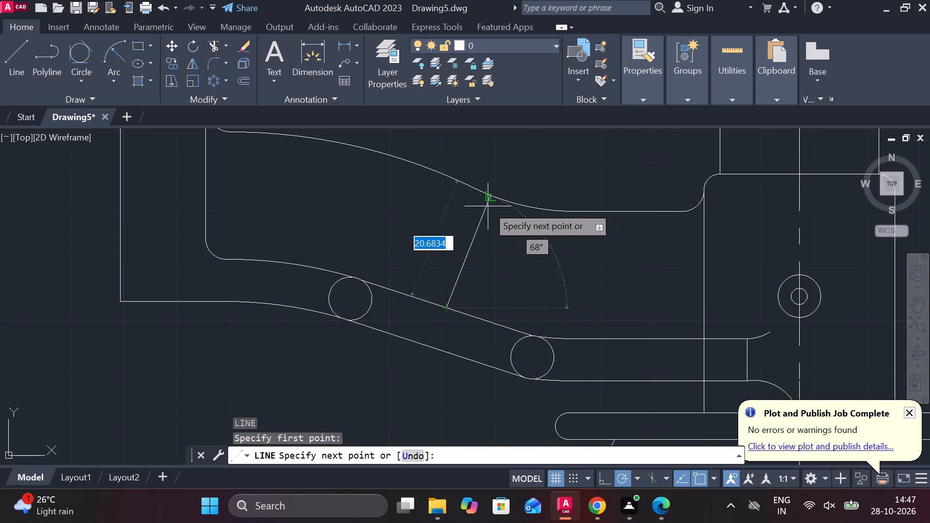
click(488, 195)
key(Escape)
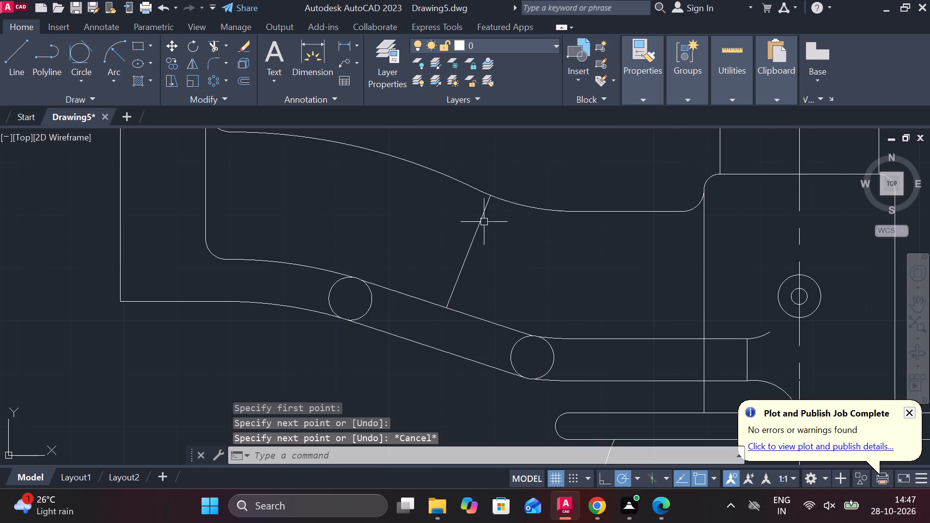
Offset the new connecting line by 4 to both sides.
click(477, 223)
key(o)
key(Return)
key(Return)
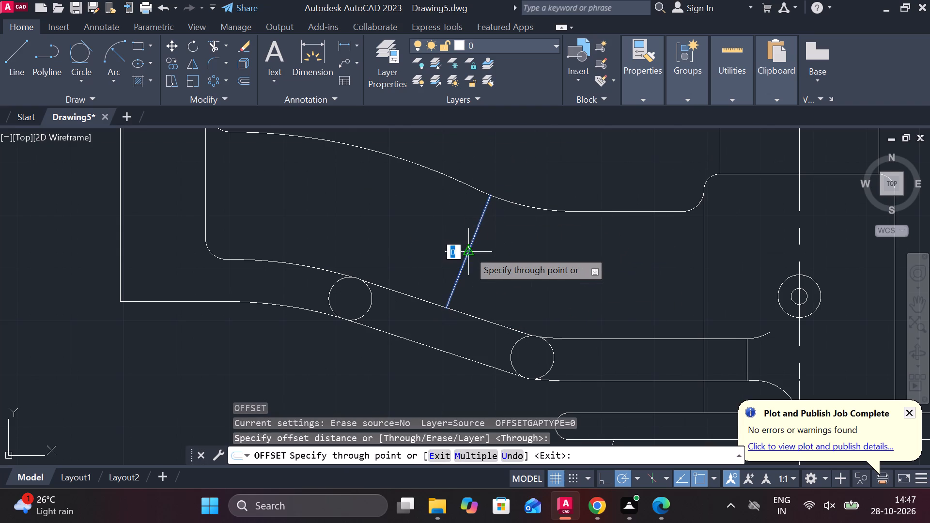
text(4)
key(space)
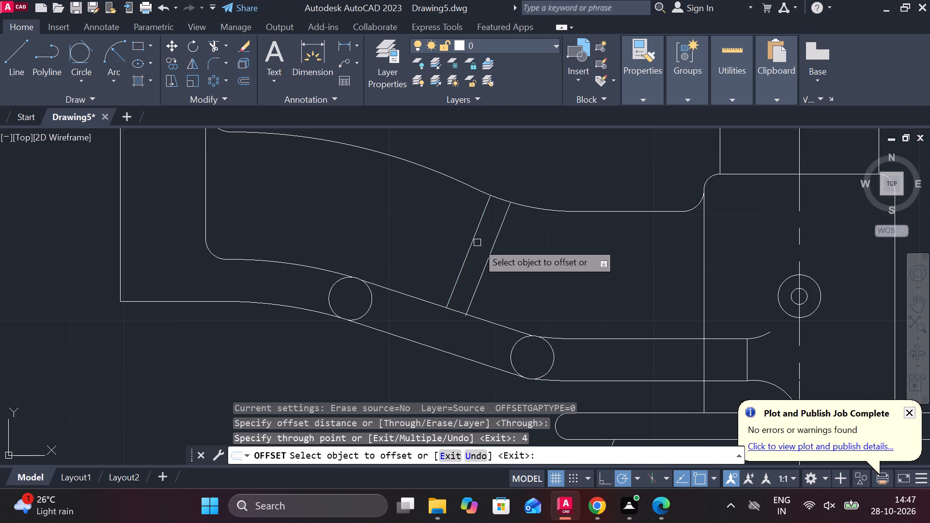
click(469, 241)
text(4)
key(space)
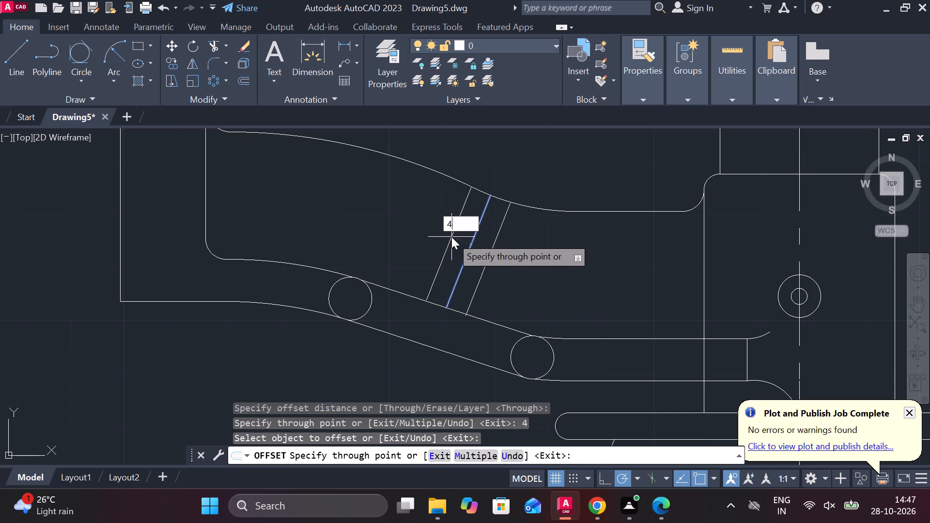
key(Escape)
scroll(522, 257, down, 2)
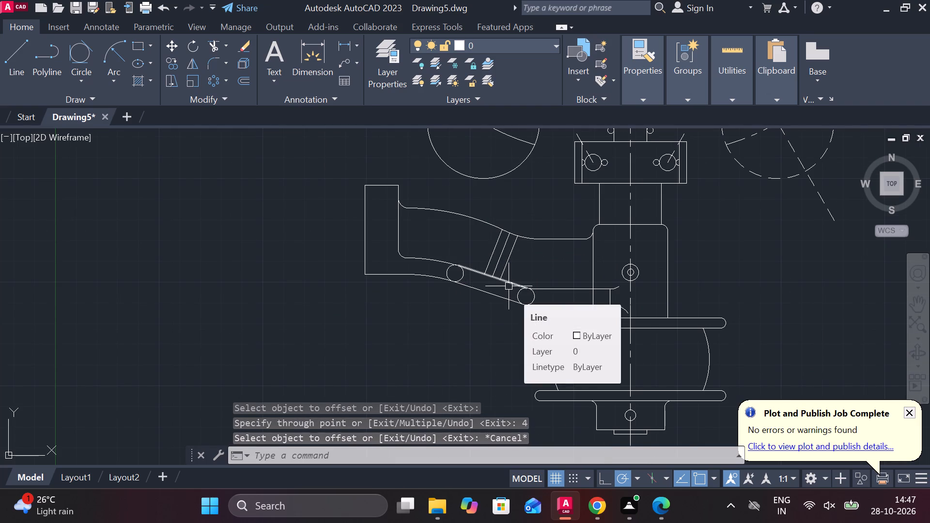
Trim the end of the right offset line that overshoots the slanted segment's upper edge.
scroll(529, 260, up, 3)
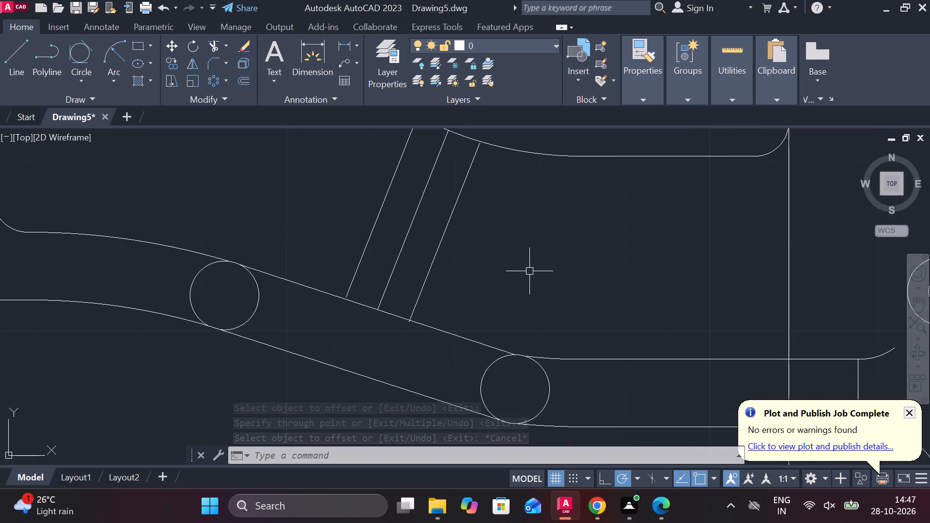
scroll(394, 306, up, 2)
text(TR)
key(space)
click(431, 352)
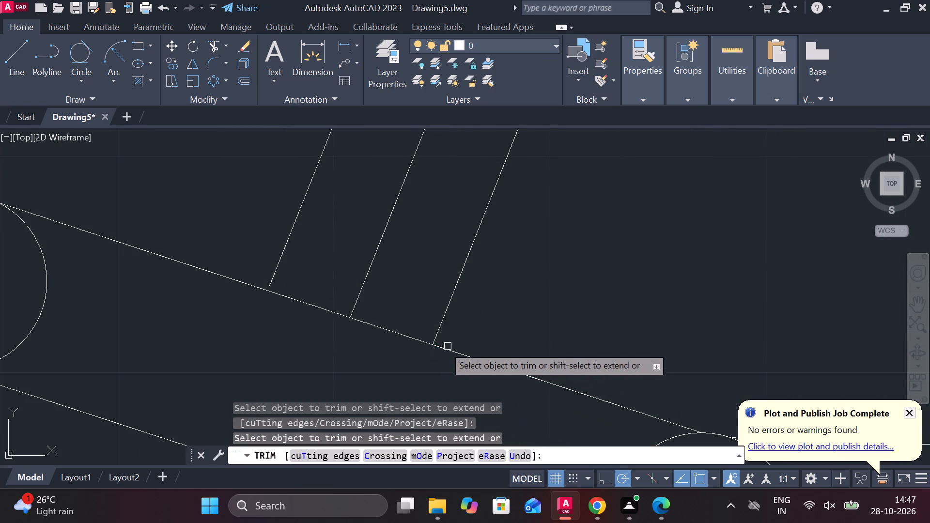
key(Escape)
Extend the left offset line down to meet the slanted segment's upper edge.
scroll(557, 301, down, 1)
text(EX)
key(space)
drag(508, 278, 501, 277)
drag(537, 288, 295, 177)
click(392, 241)
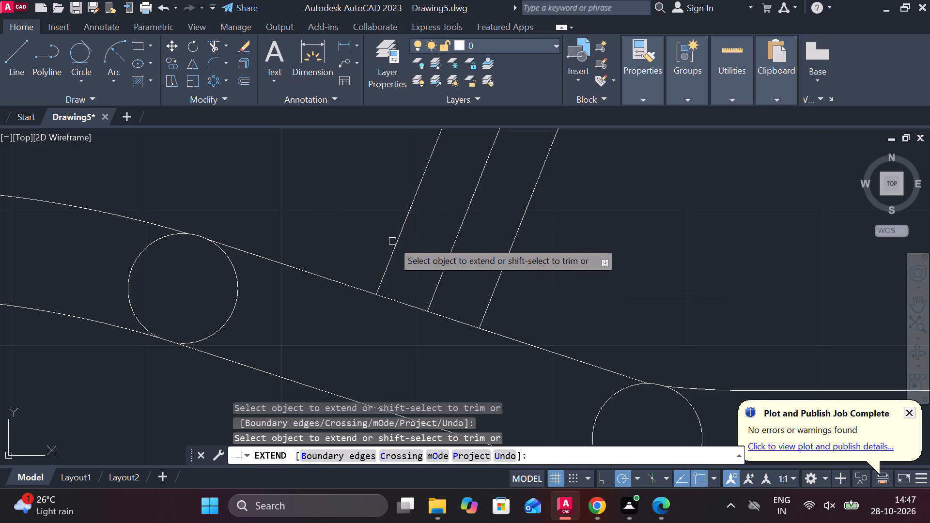
scroll(392, 241, down, 3)
scroll(430, 213, up, 2)
key(Escape)
Draw a two-point circle of diameter 8 from the middle line's upper end, down along that line.
middle_drag(468, 223, 470, 250)
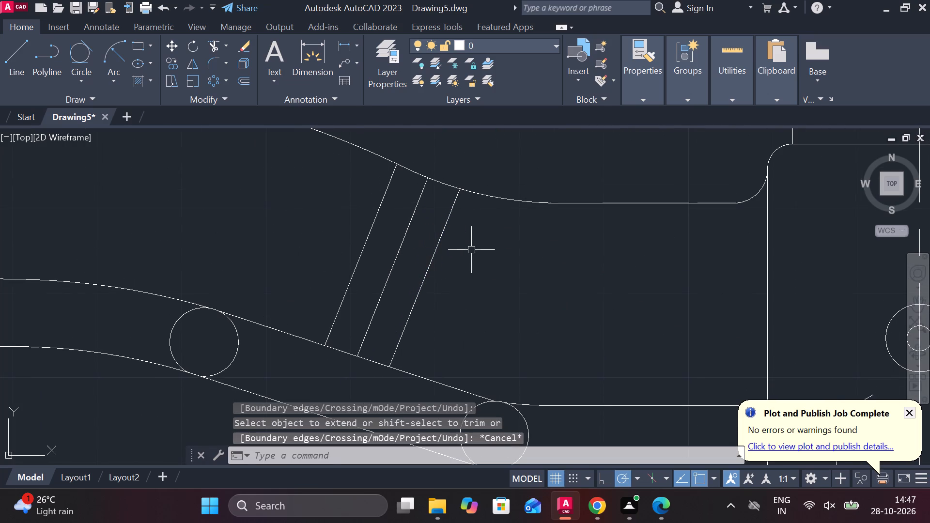
text(C)
key(space)
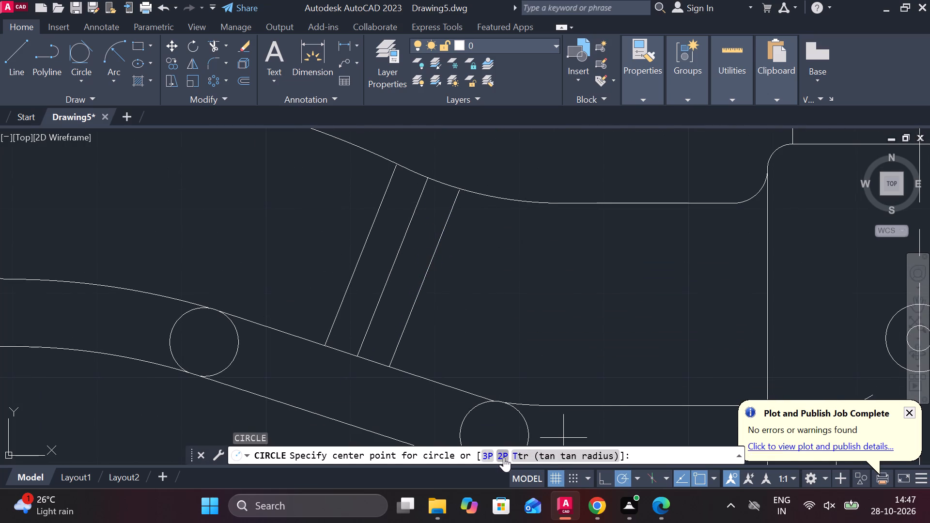
click(504, 457)
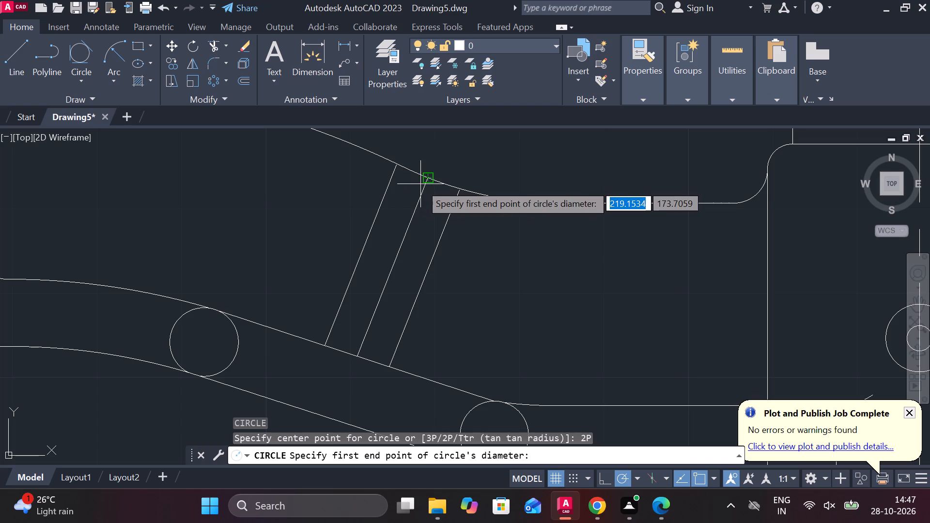
click(420, 184)
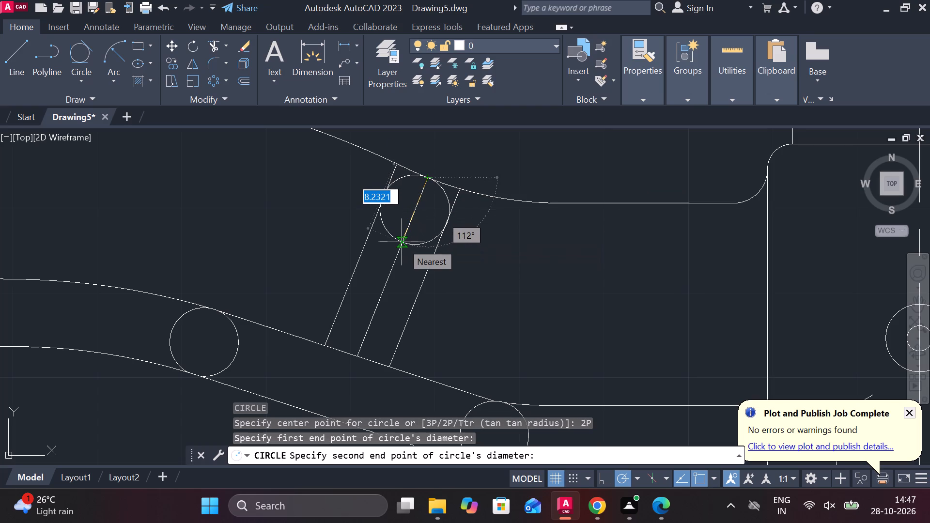
key(8)
key(Return)
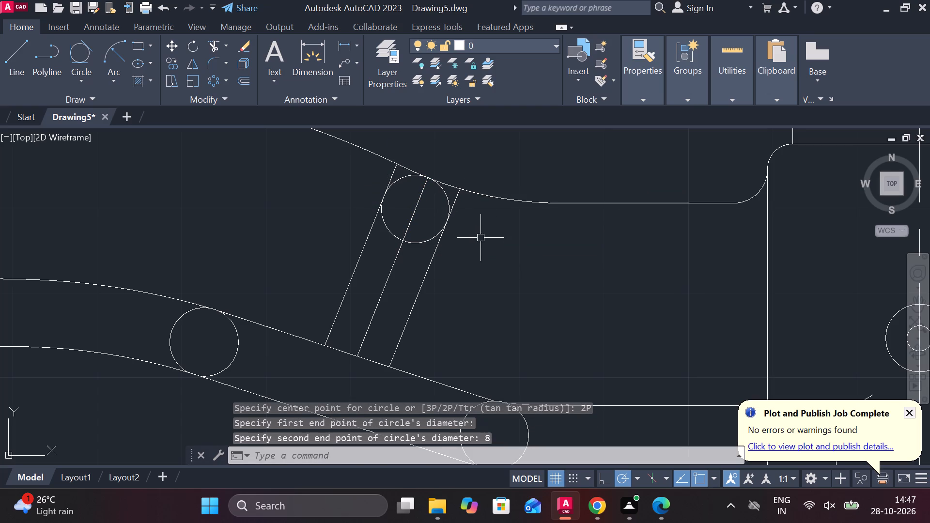
Trim the side line ends above the circle, the circle's lower arc and the middle line inside it to form a rounded rib top.
text(TR)
key(space)
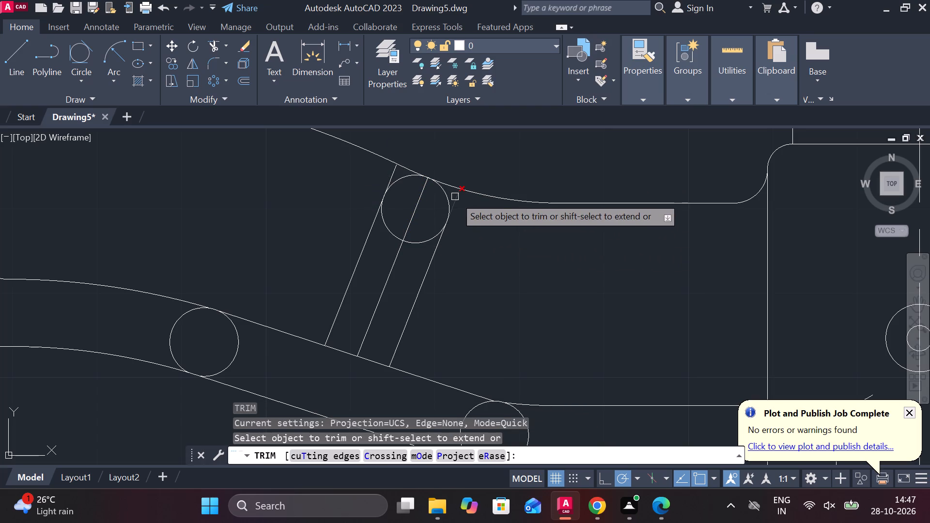
click(455, 197)
click(387, 180)
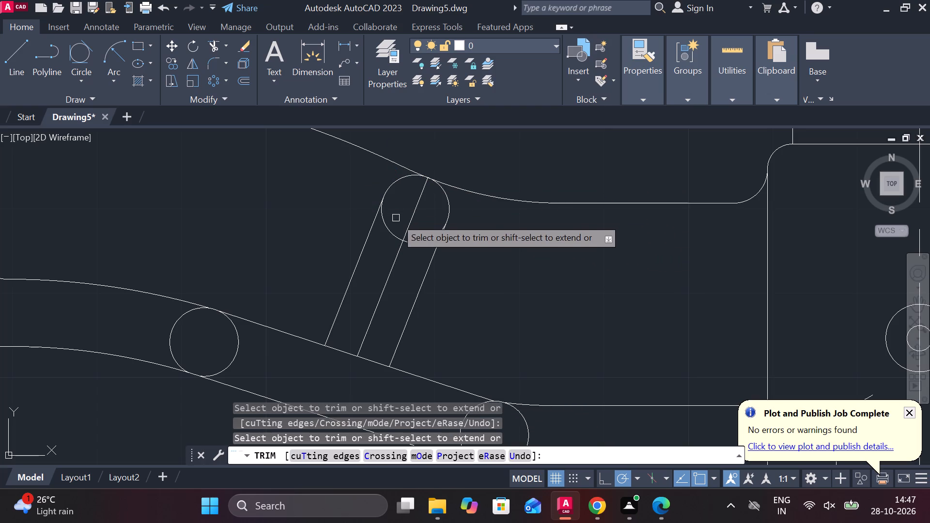
click(389, 227)
click(405, 230)
click(408, 241)
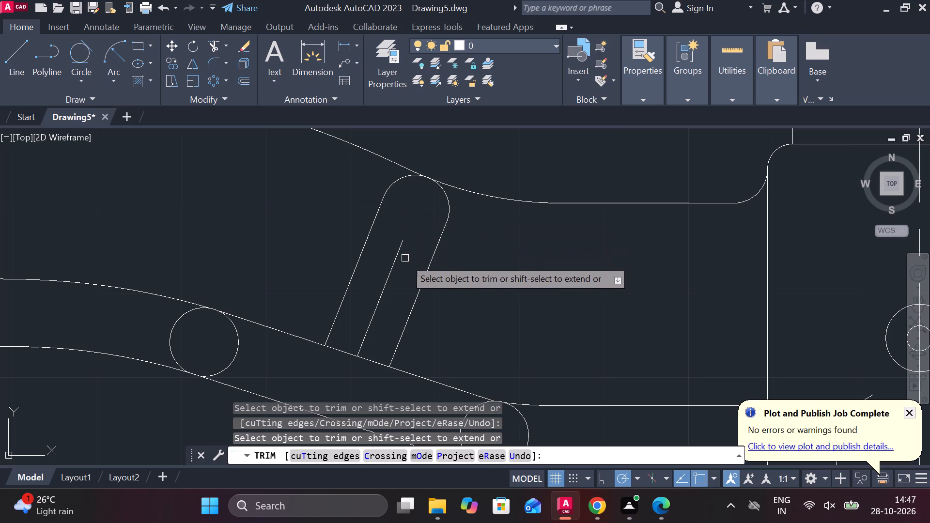
Remove the rest of the rib's middle line and trim the slanted edge between the rib's two sides.
click(398, 266)
middle_drag(385, 281, 384, 250)
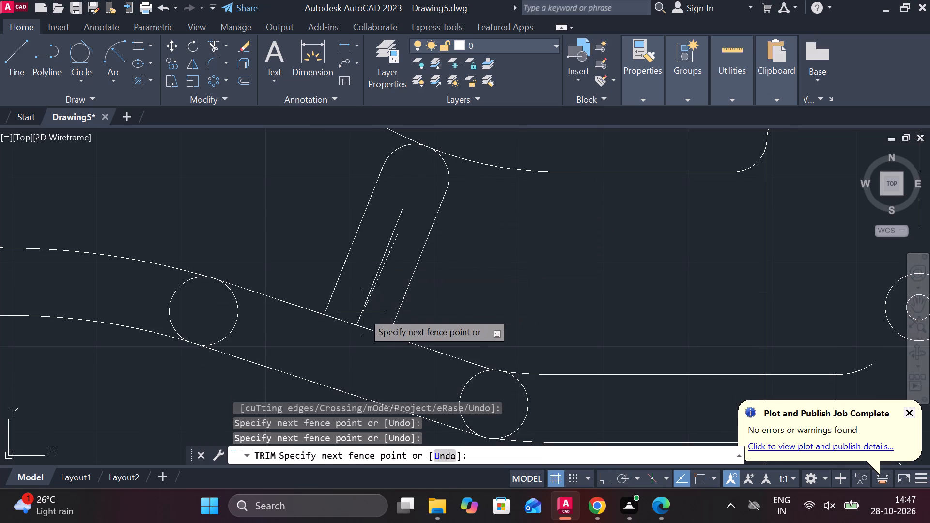
click(369, 303)
click(365, 286)
click(365, 311)
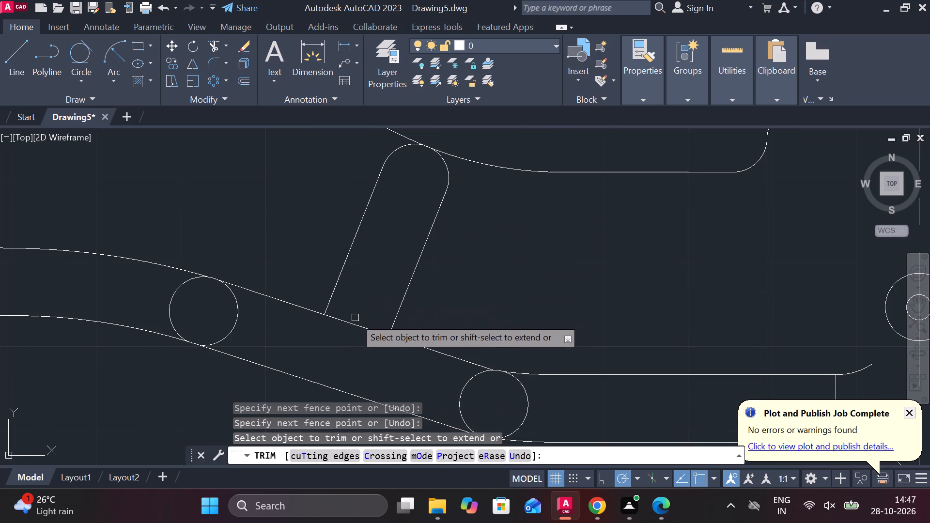
click(352, 321)
key(Escape)
key(Escape)
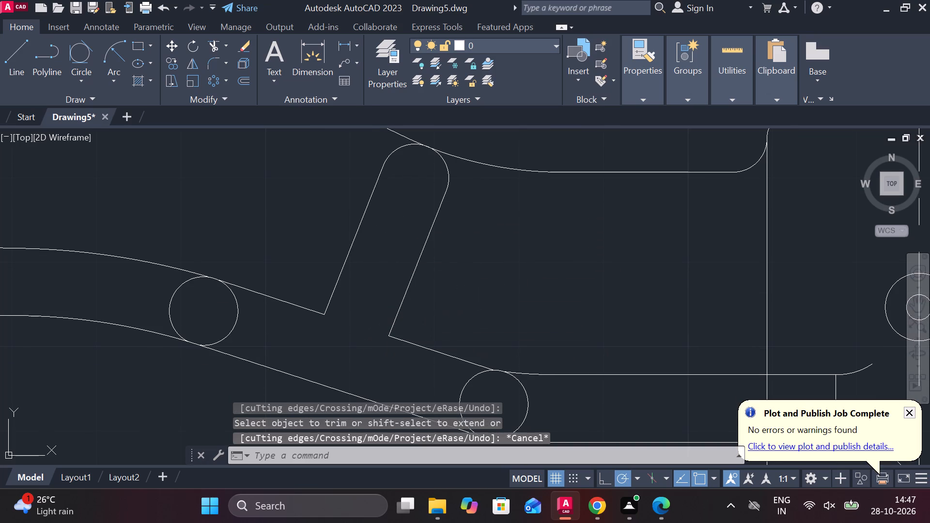
Fillet both corners where the rib's sides meet the slanted segment with radius 2.
text(F)
key(space)
text(R)
key(space)
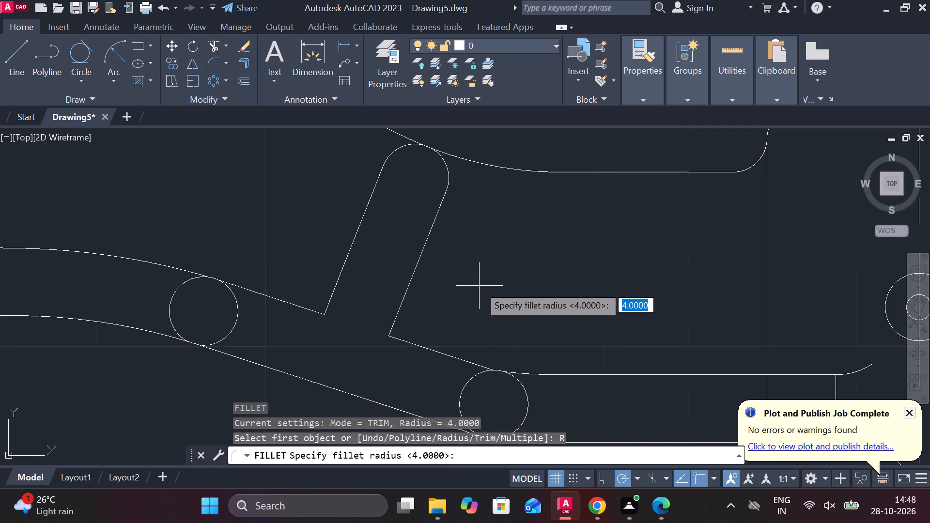
text(2)
key(space)
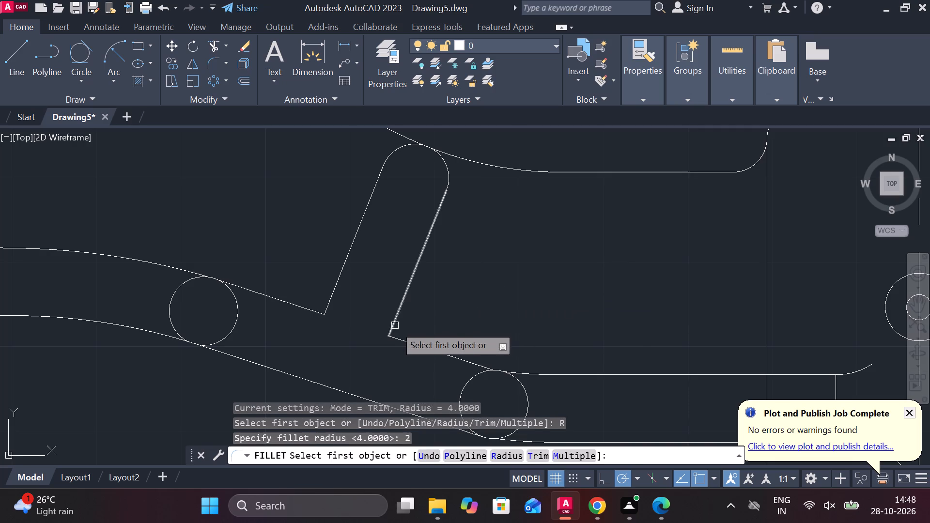
click(395, 325)
click(395, 341)
key(space)
click(334, 281)
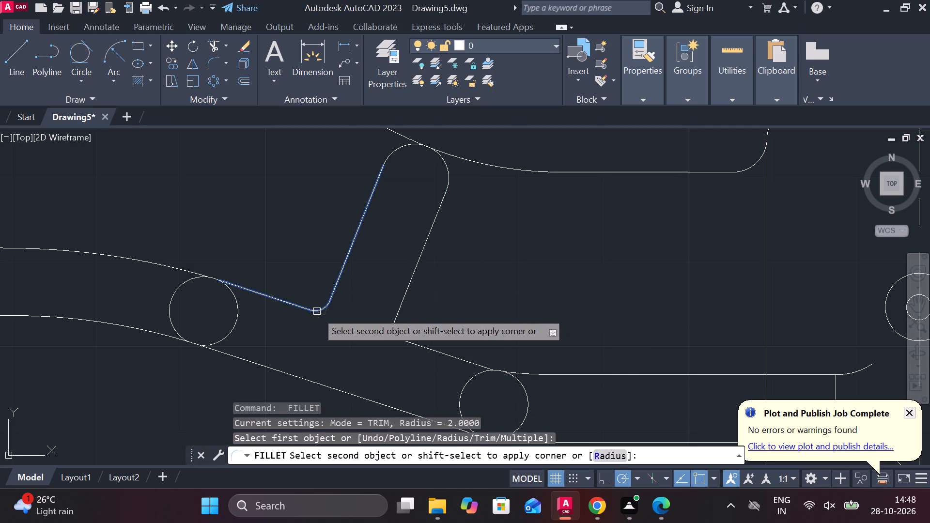
click(316, 311)
scroll(454, 244, down, 1)
scroll(487, 269, down, 2)
key(Escape)
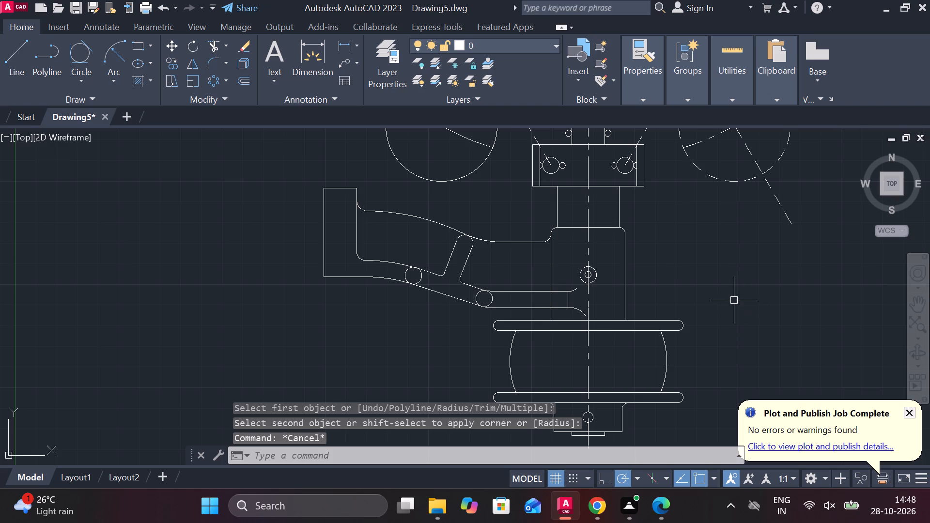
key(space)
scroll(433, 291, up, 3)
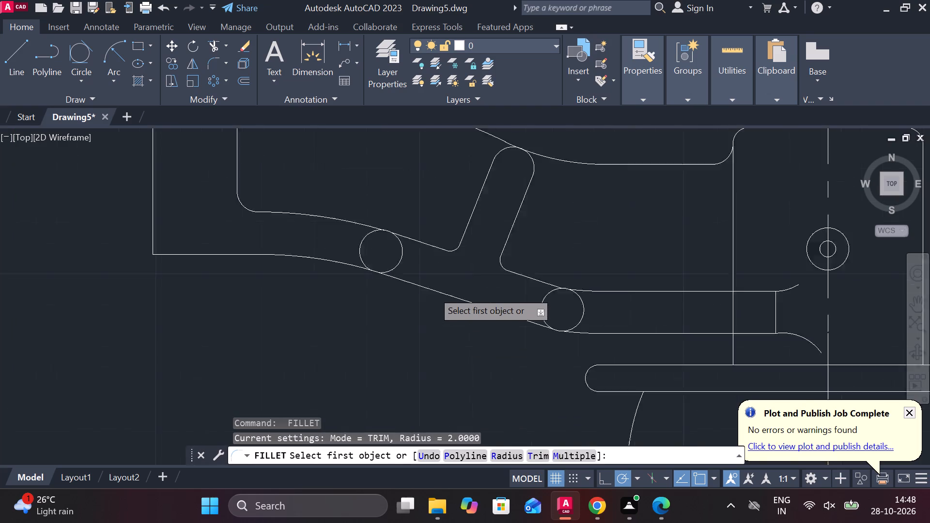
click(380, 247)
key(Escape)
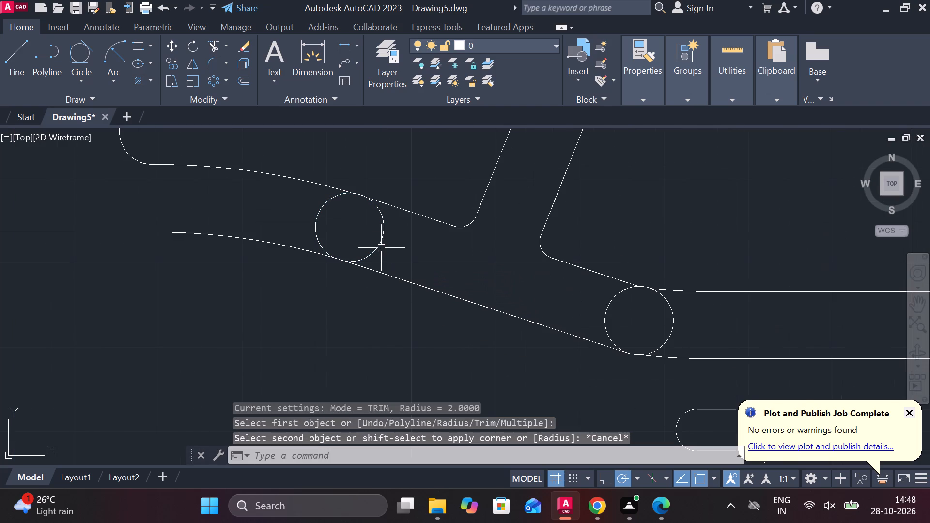
Trim the inner arcs of the two circles at the ends of the bracket arm's slanted lower section.
text(TR)
key(space)
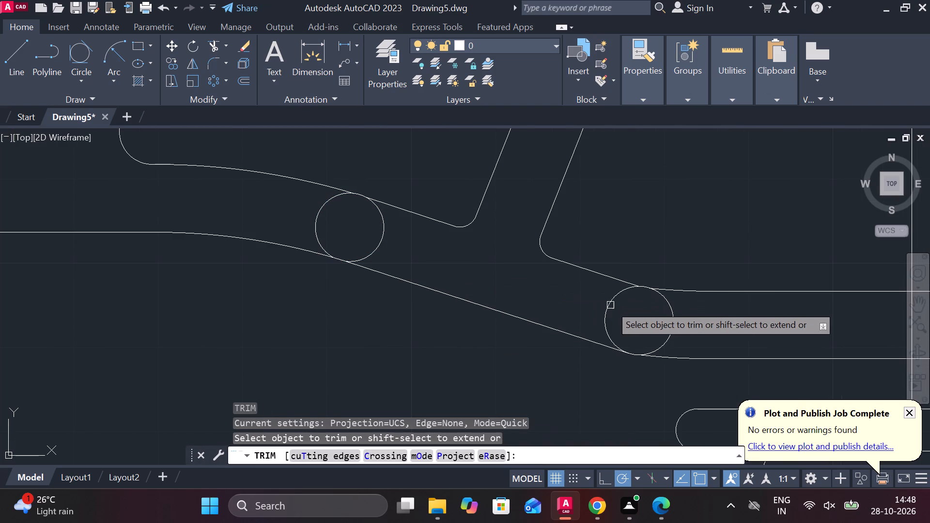
click(610, 305)
click(375, 243)
Measure the horizontal distance from the bracket arm's outer vertical edge to the assembly's vertical centre line.
scroll(375, 243, down, 3)
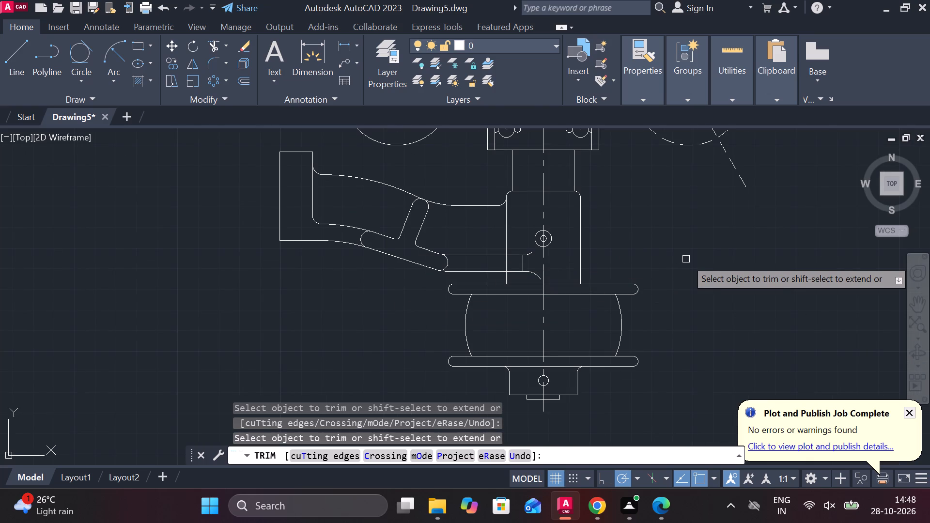
scroll(661, 274, down, 2)
middle_drag(663, 274, 595, 278)
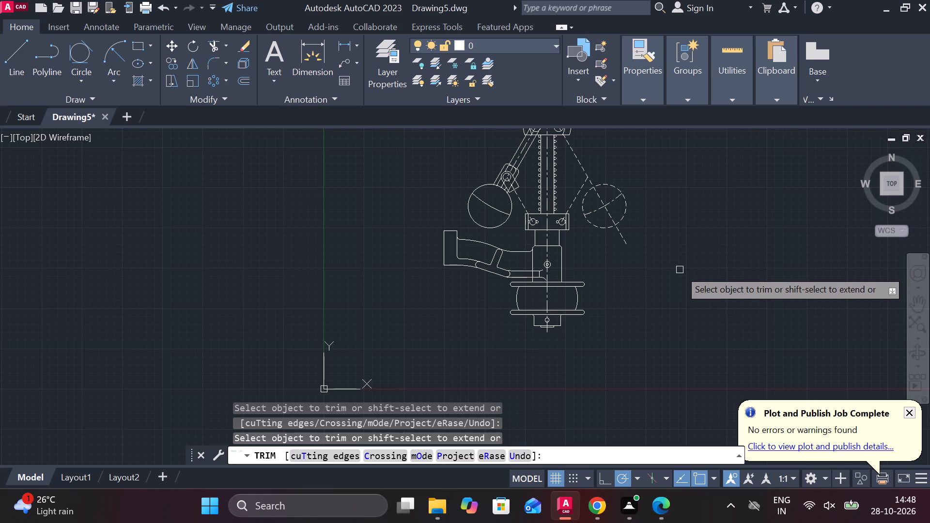
scroll(679, 278, up, 2)
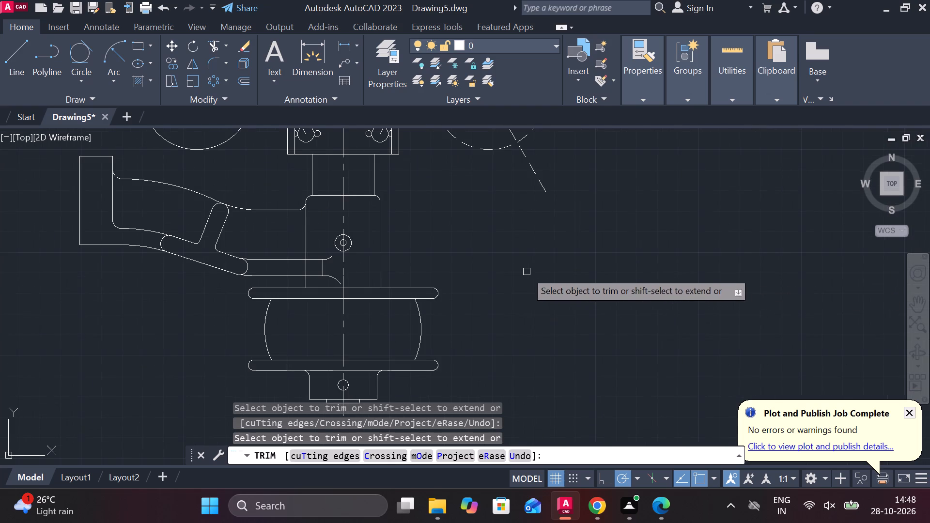
middle_drag(523, 269, 560, 273)
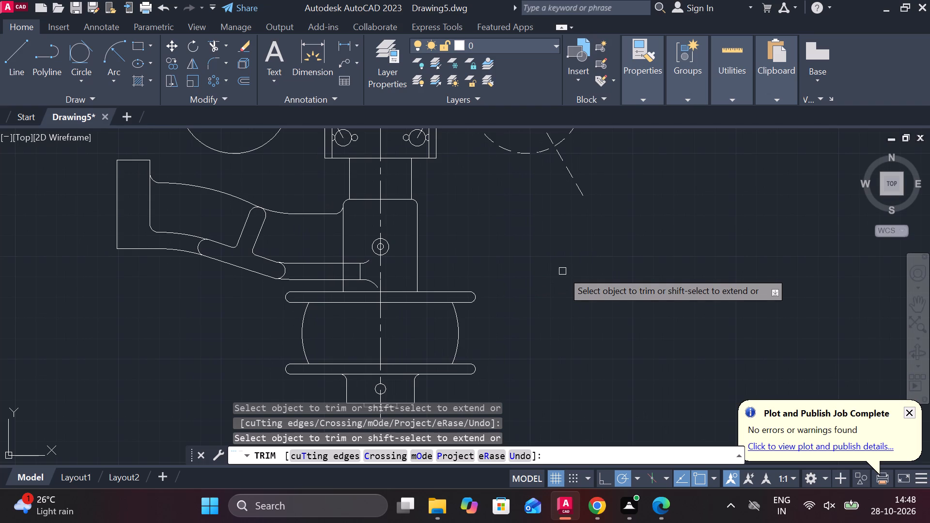
scroll(564, 271, down, 1)
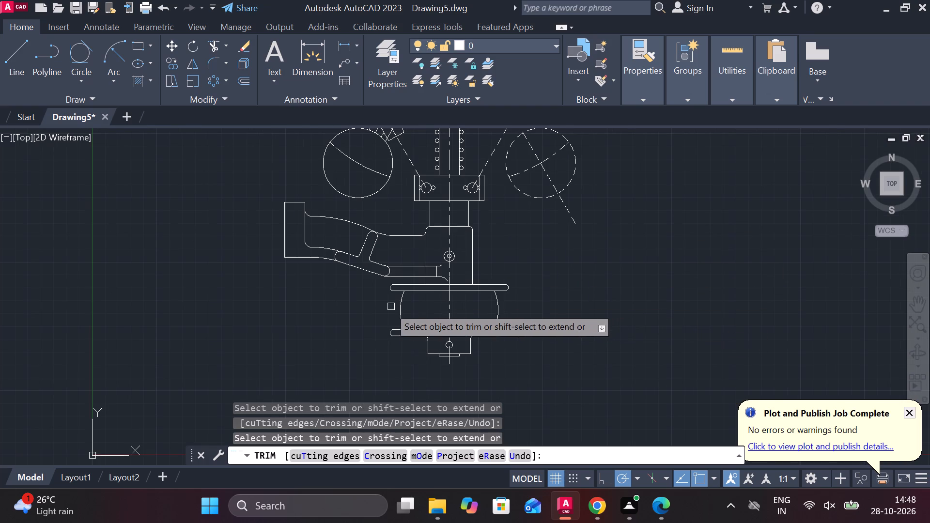
click(340, 45)
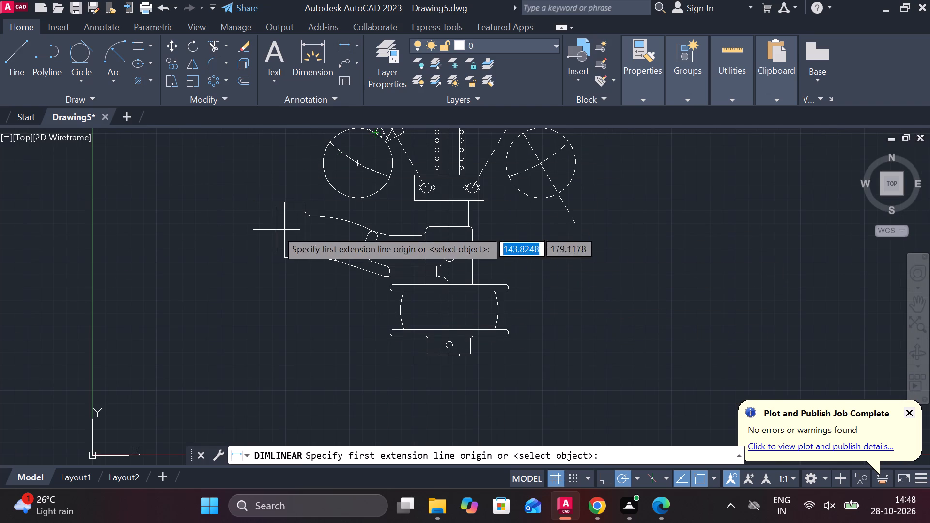
click(277, 236)
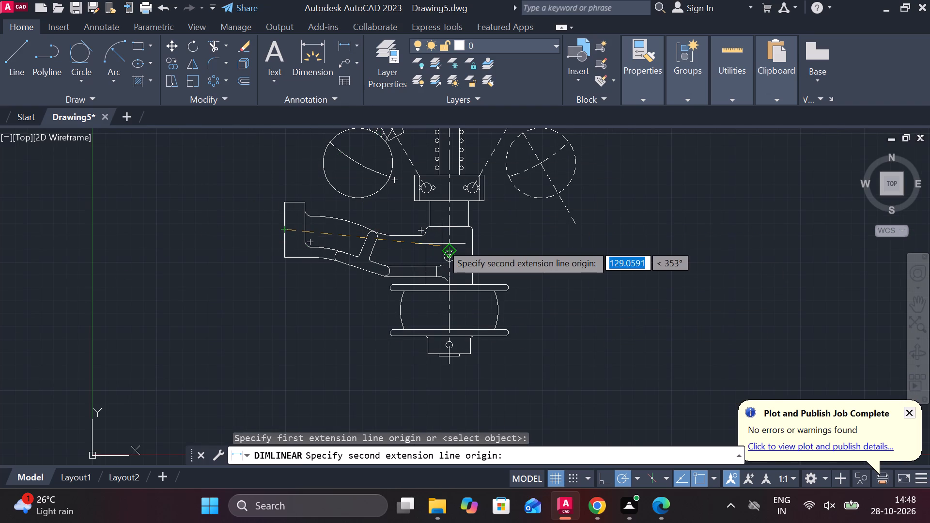
click(445, 305)
scroll(361, 309, up, 2)
middle_drag(361, 309, 435, 297)
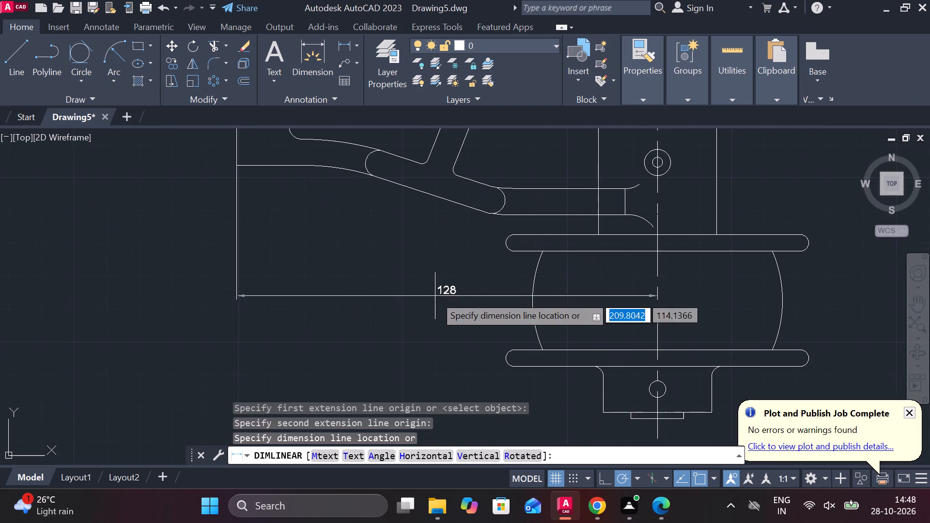
scroll(414, 305, down, 1)
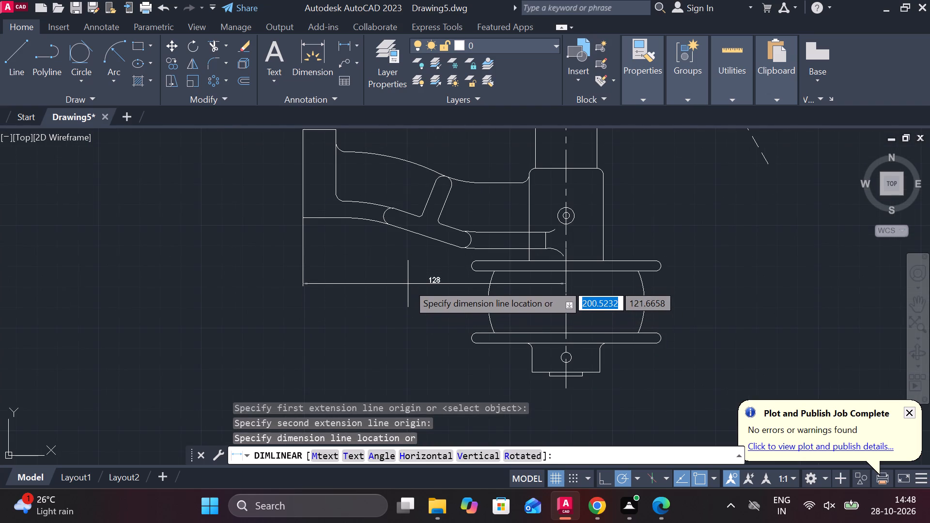
key(Escape)
Add a horizontal linear dimension across the width of the shaft's top end, placing it inside the shaft.
scroll(425, 291, down, 1)
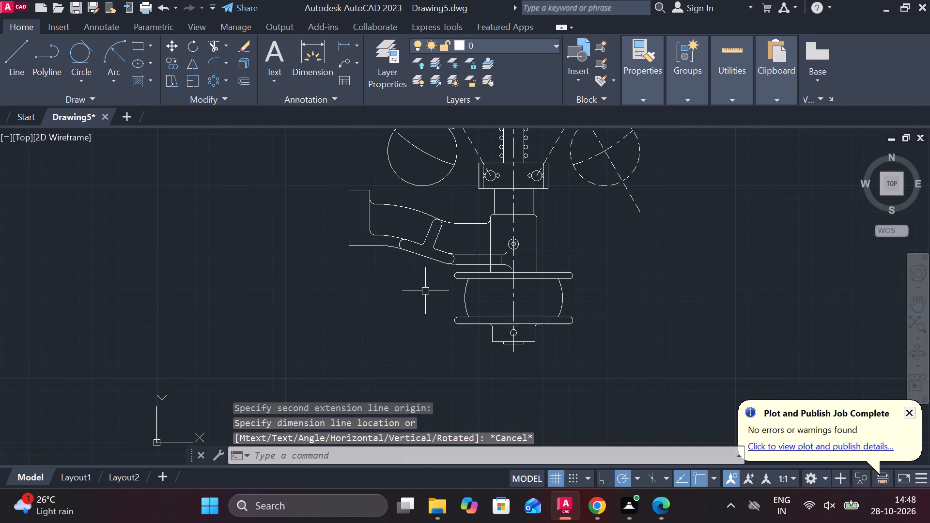
middle_drag(567, 280, 550, 294)
scroll(549, 294, down, 1)
middle_drag(555, 292, 489, 317)
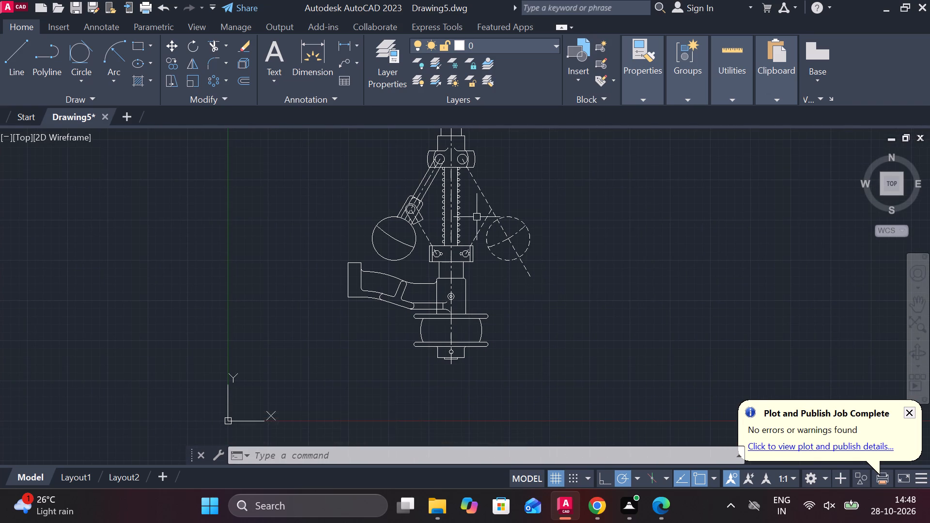
middle_drag(476, 211, 499, 308)
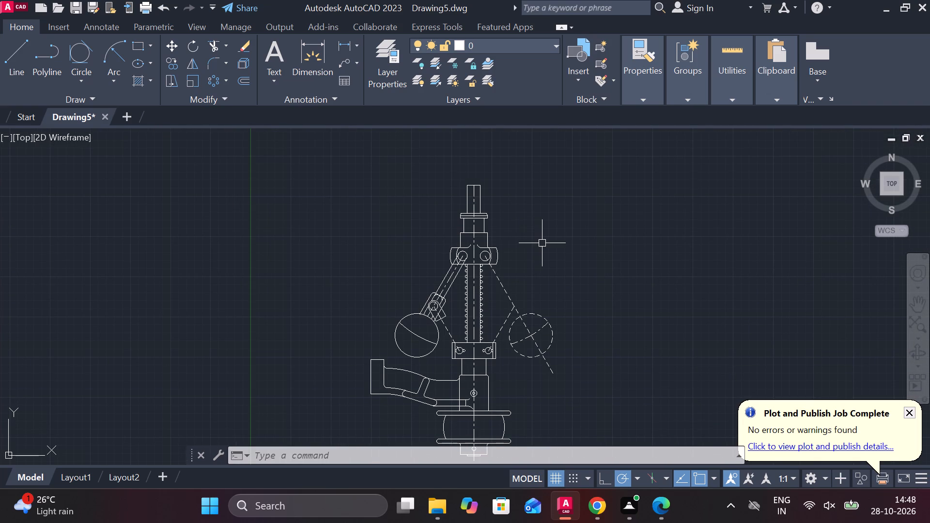
scroll(483, 185, up, 3)
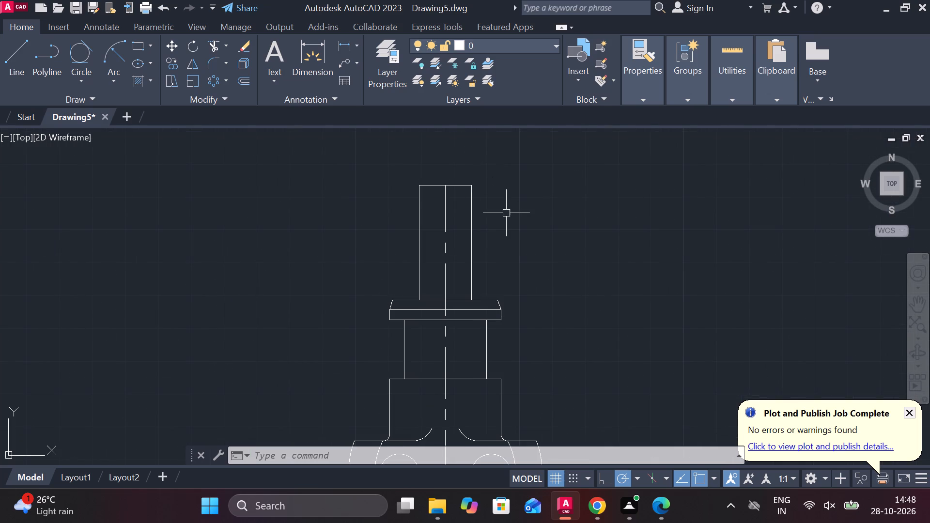
click(346, 48)
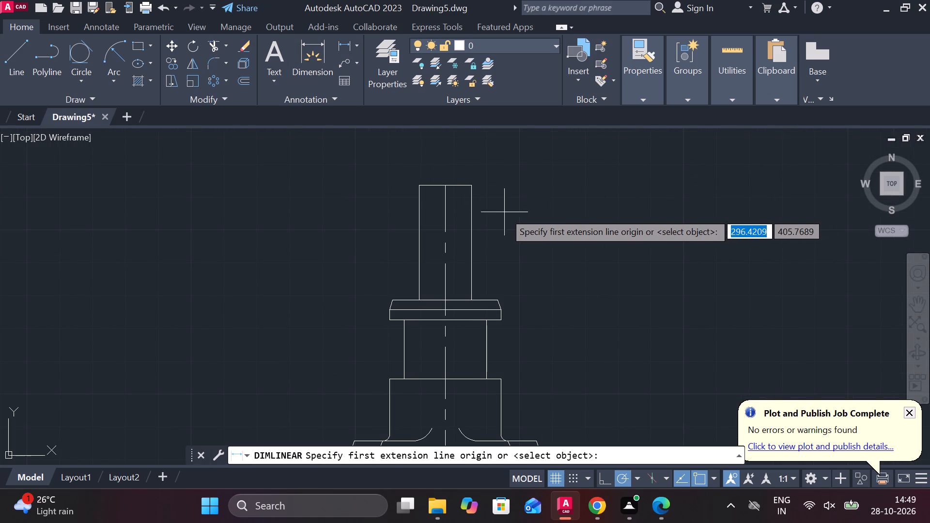
middle_drag(458, 215, 454, 324)
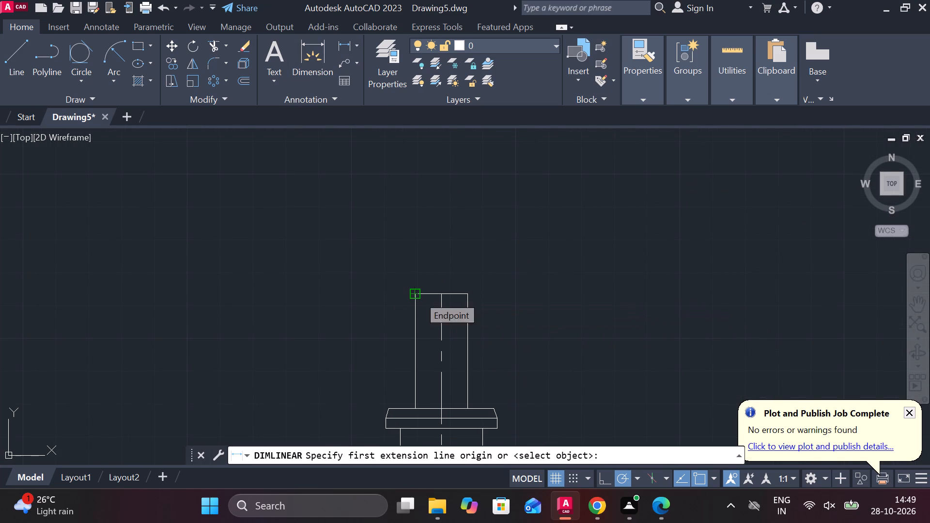
click(463, 292)
middle_drag(436, 326, 436, 328)
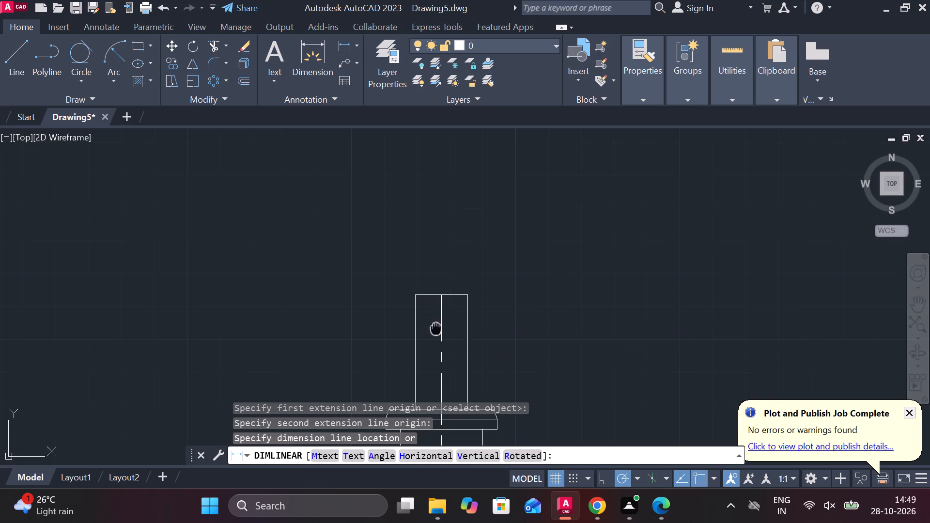
middle_drag(436, 328, 441, 251)
click(444, 278)
scroll(475, 280, down, 3)
scroll(542, 301, down, 2)
middle_drag(550, 313, 445, 264)
scroll(447, 266, up, 3)
middle_drag(432, 253, 529, 235)
key(Escape)
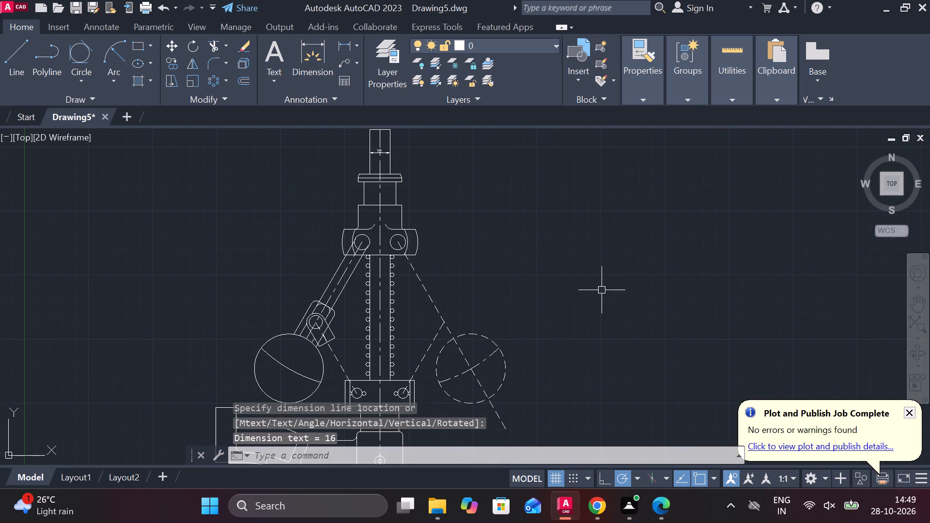
Modify the ISO-25 dimension style to text height 5 and arrow size 3, and set it as current.
text(D)
key(space)
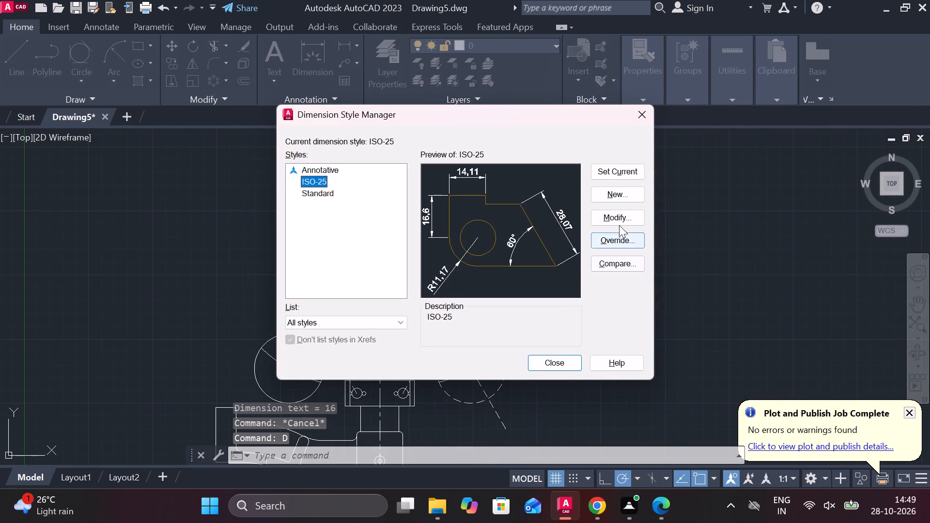
click(617, 215)
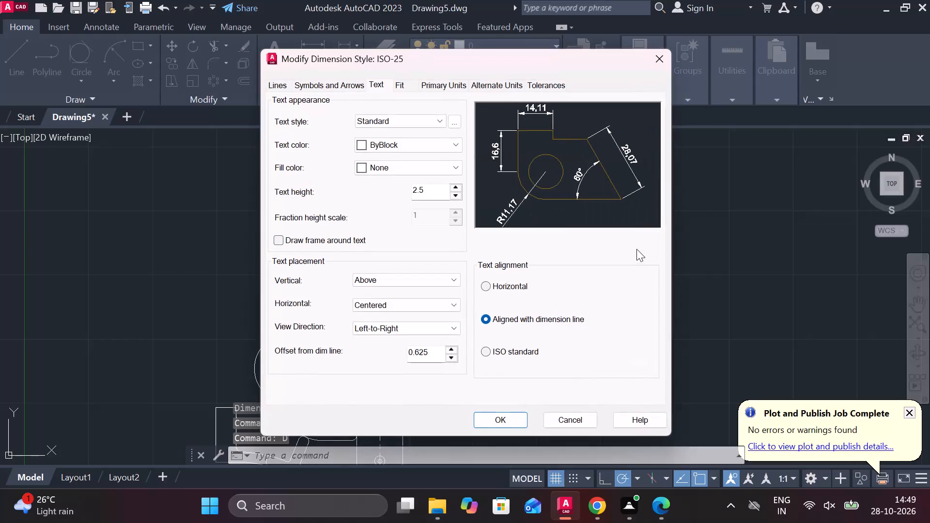
double_click(488, 350)
click(489, 321)
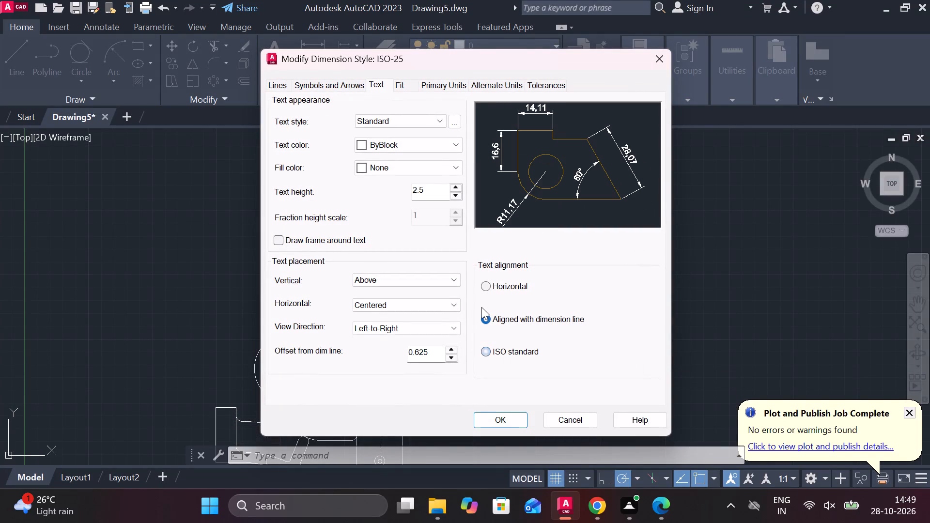
click(374, 80)
click(383, 87)
drag(432, 189, 383, 190)
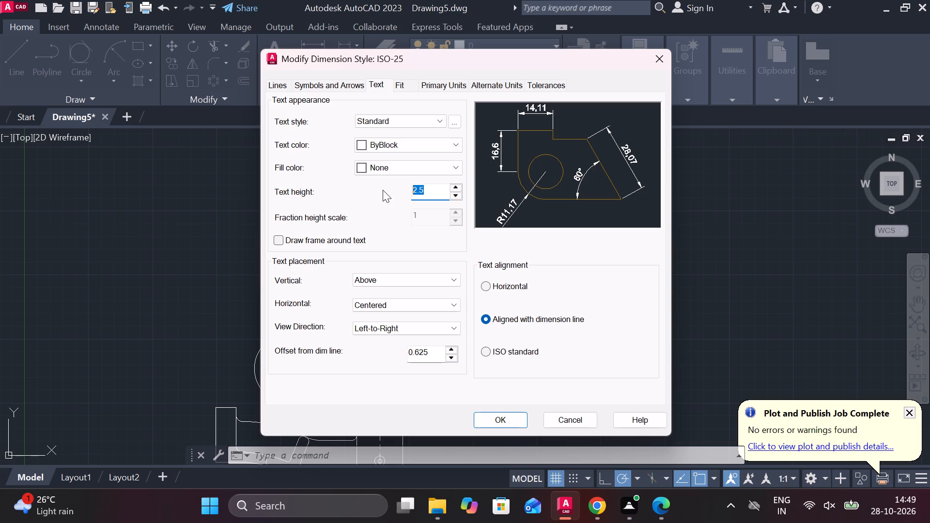
key(5)
click(333, 84)
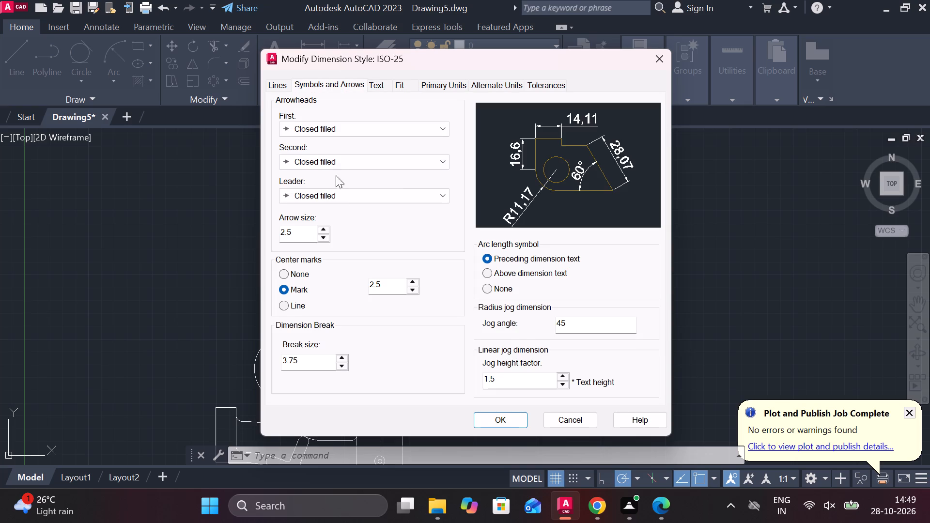
drag(299, 231, 246, 231)
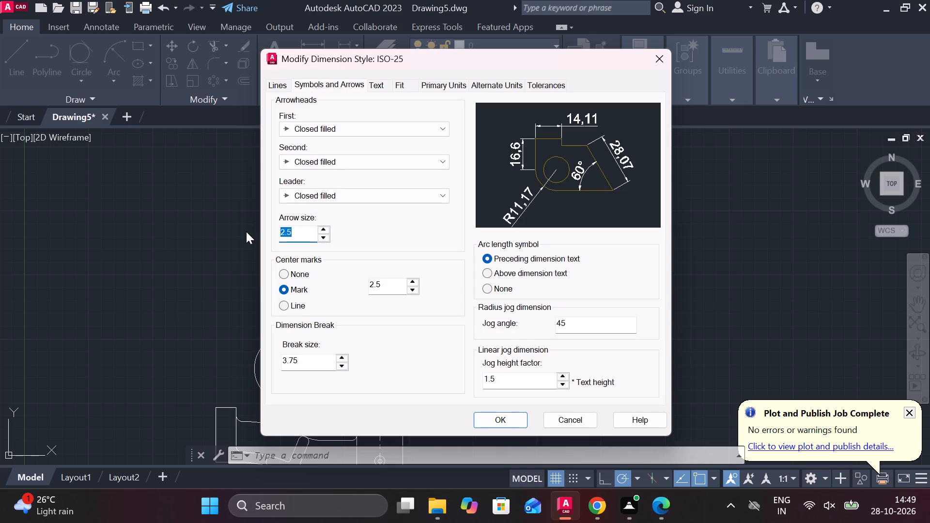
key(3)
click(487, 419)
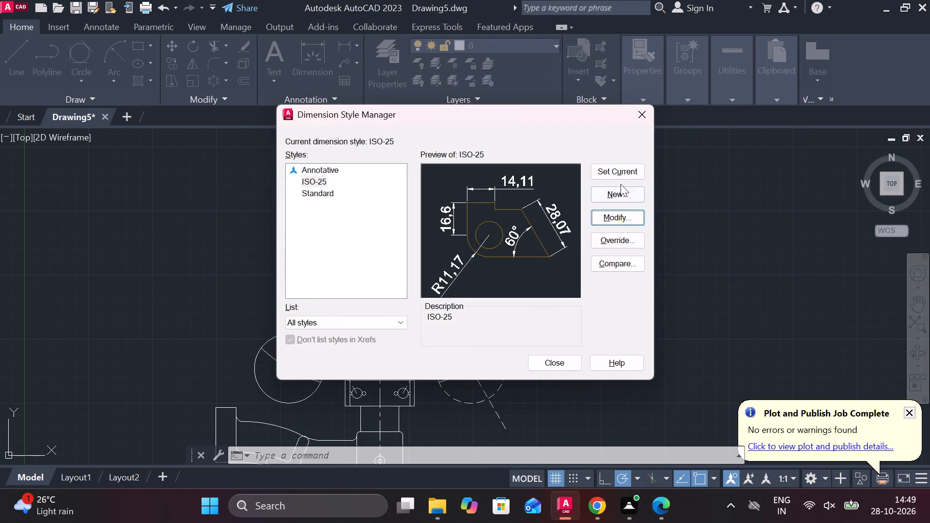
click(617, 172)
click(539, 367)
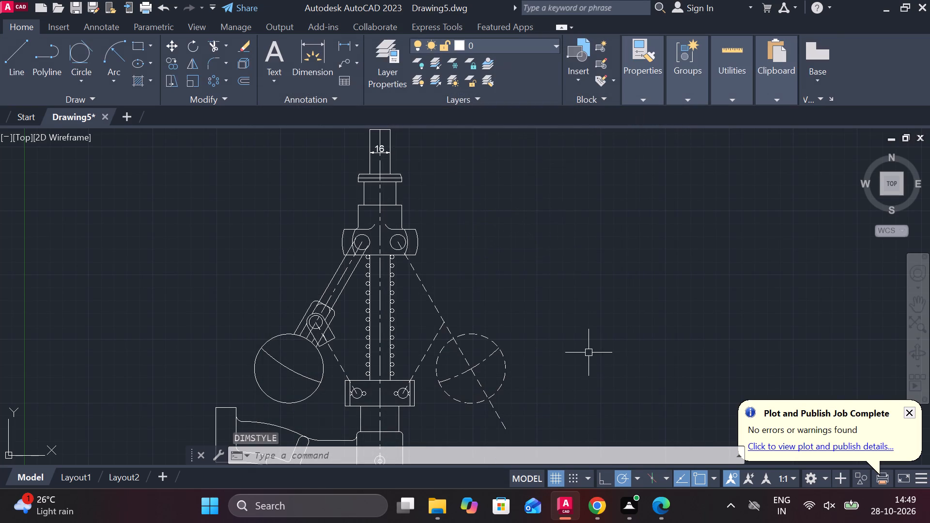
Insert a diameter symbol before the text of the shaft's width dimension so it reads Ø16.
middle_drag(490, 219, 523, 266)
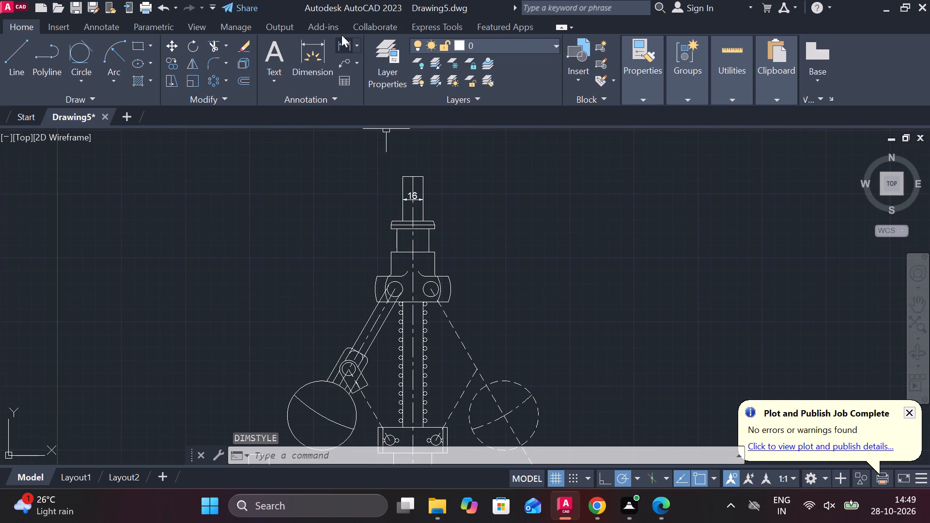
scroll(410, 182, up, 4)
double_click(406, 260)
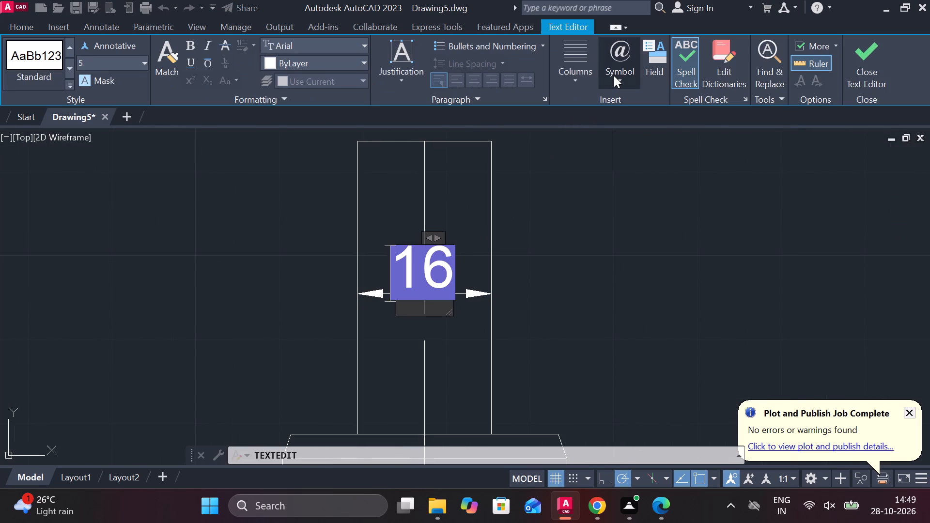
click(614, 76)
click(648, 132)
click(851, 55)
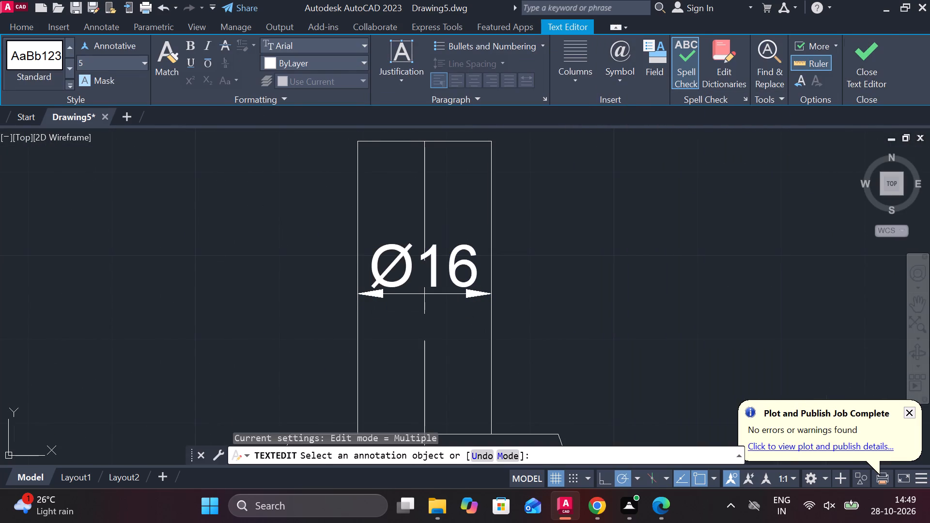
Add a horizontal linear dimension across the top edge of the chamfered collar, placing it just above the collar.
scroll(656, 210, down, 2)
middle_drag(653, 238, 532, 223)
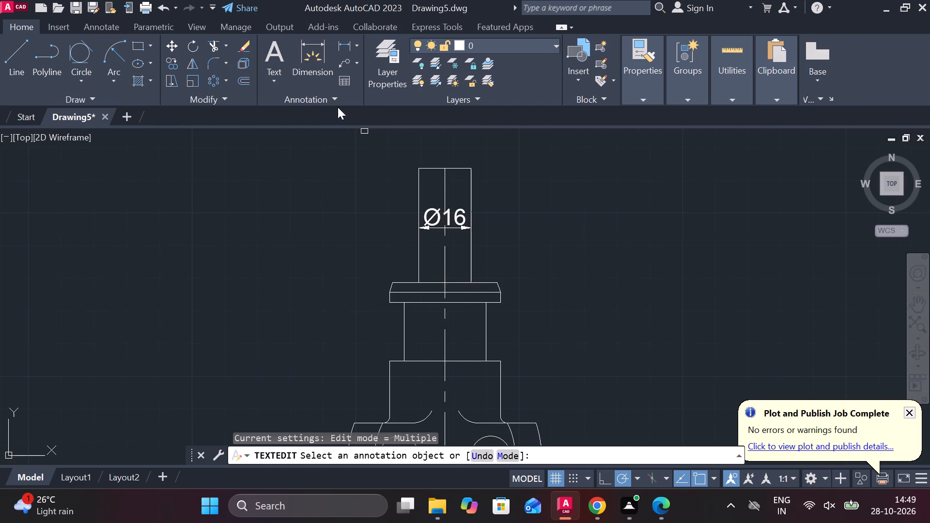
click(341, 43)
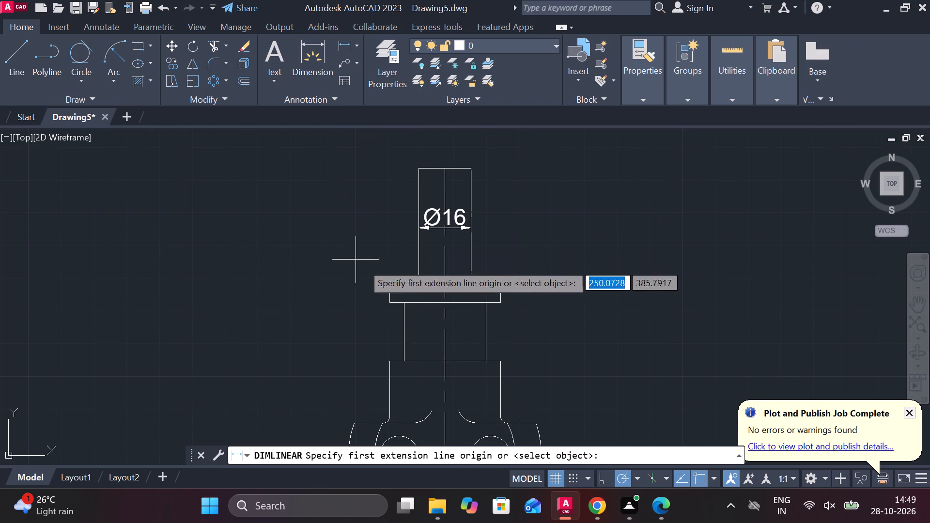
scroll(393, 292, up, 2)
click(393, 264)
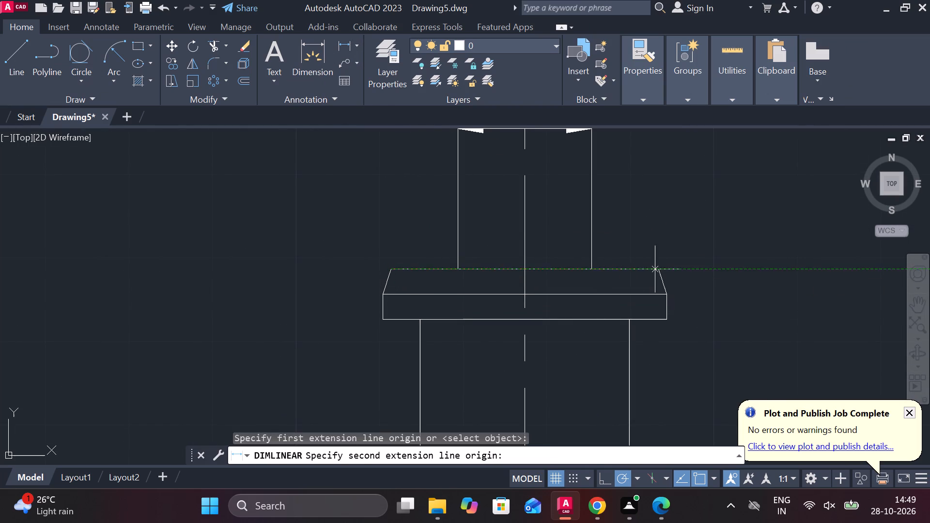
click(656, 269)
click(635, 238)
Insert a diameter symbol before the text of the collar's top-edge dimension so it reads Ø32.
double_click(544, 205)
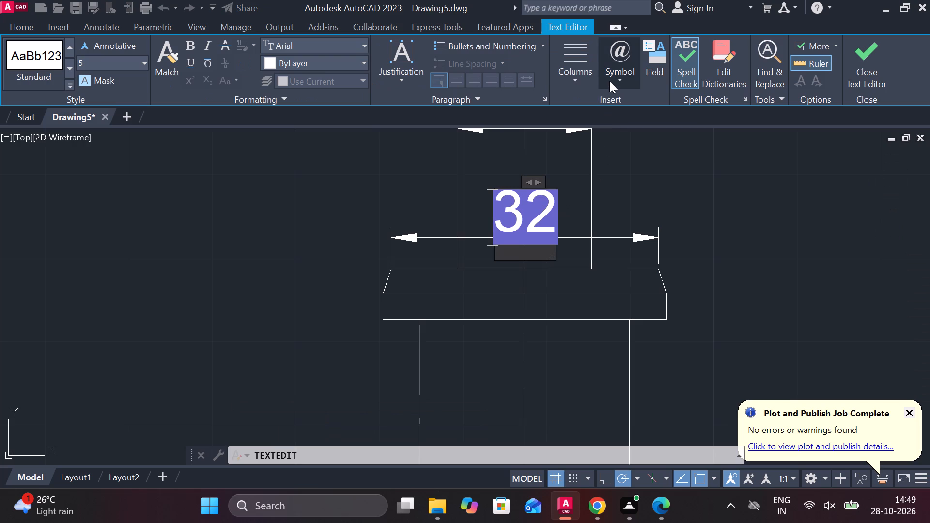
click(610, 81)
click(650, 145)
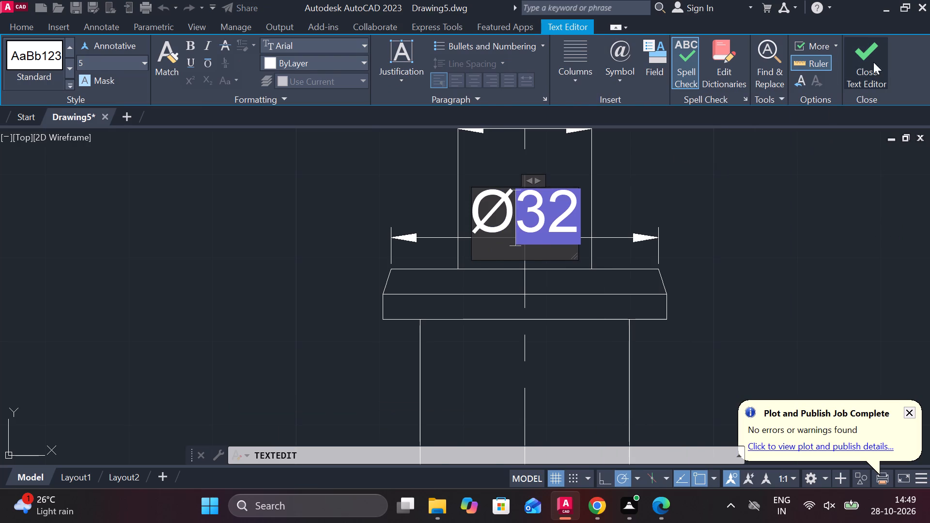
click(873, 62)
Add a horizontal linear dimension across the collar's full-width bottom edge, placing it just below the collar.
middle_drag(775, 212, 564, 273)
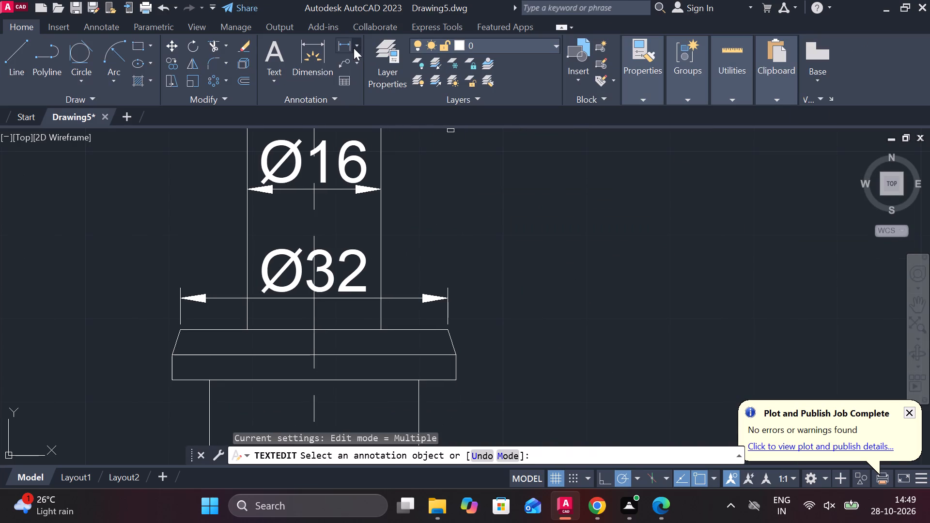
click(354, 48)
middle_drag(494, 216, 514, 256)
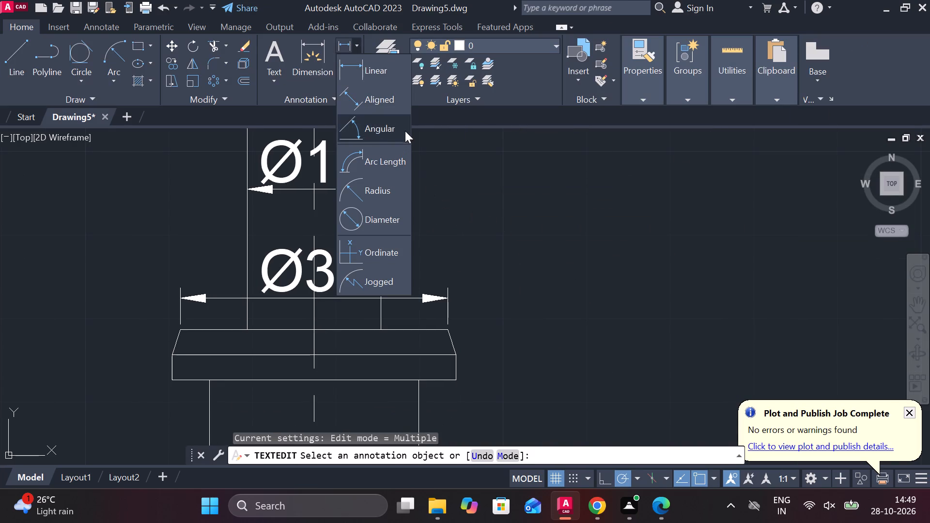
click(367, 74)
middle_drag(606, 311, 651, 287)
middle_drag(464, 366, 473, 370)
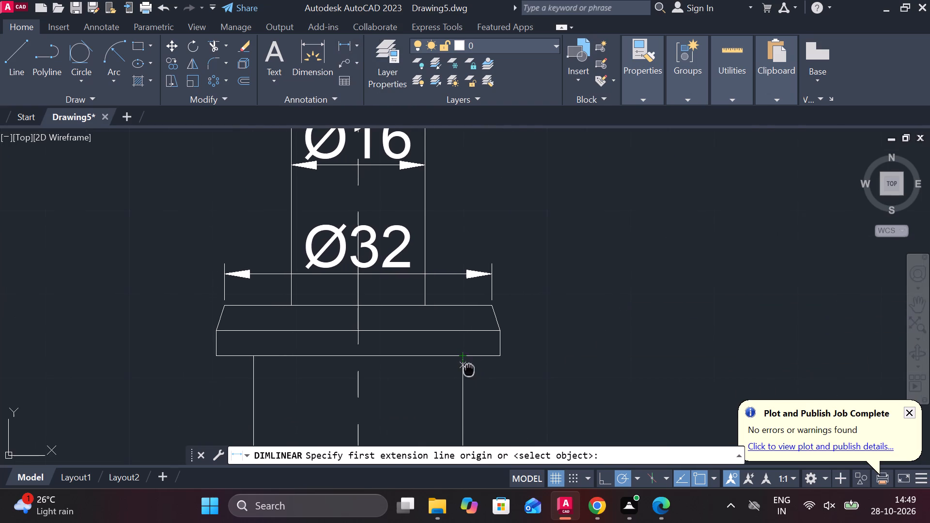
middle_drag(473, 370, 533, 296)
click(279, 292)
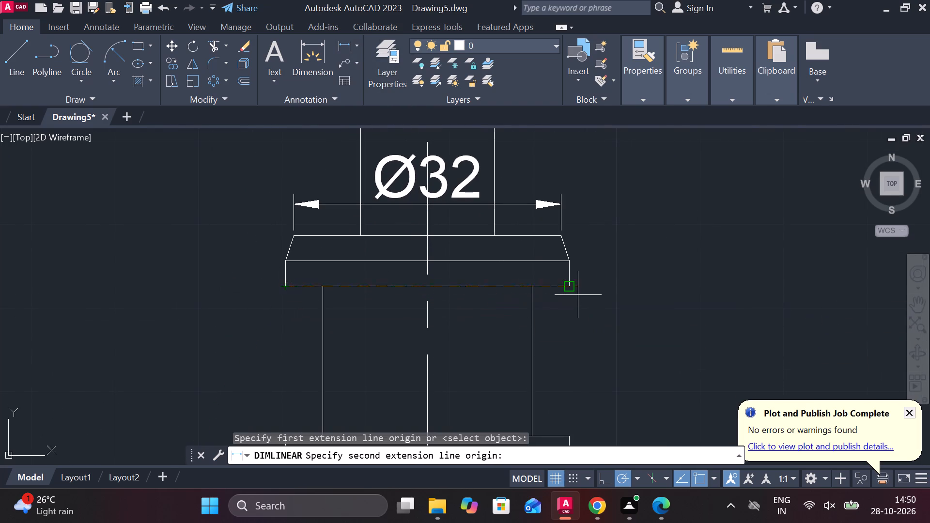
click(573, 288)
middle_drag(464, 348, 485, 330)
click(481, 333)
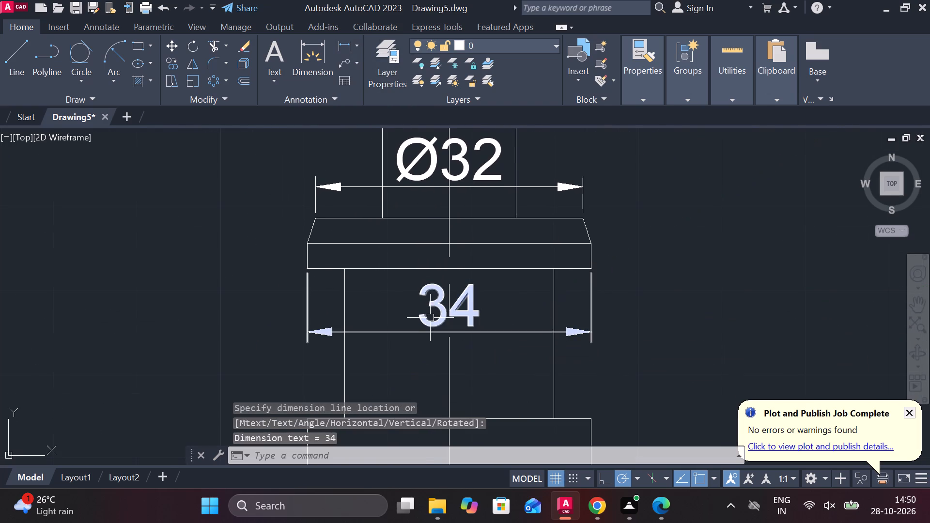
Insert a diameter symbol before the text of the collar's bottom-edge dimension so it reads Ø34.
double_click(431, 311)
key(Escape)
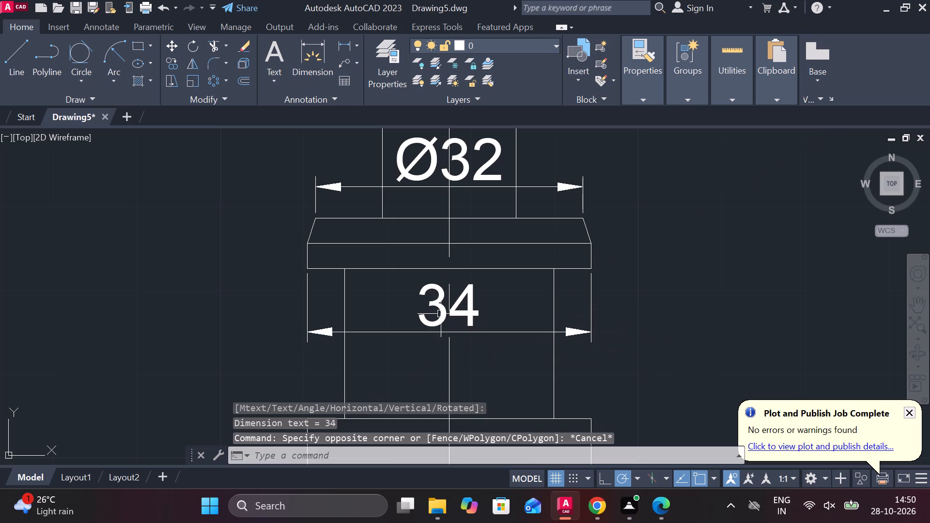
double_click(433, 307)
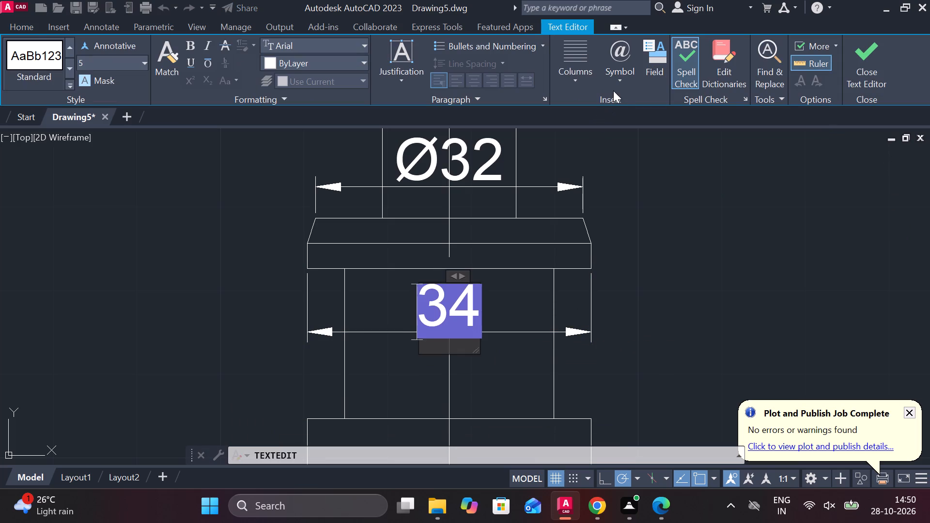
click(620, 79)
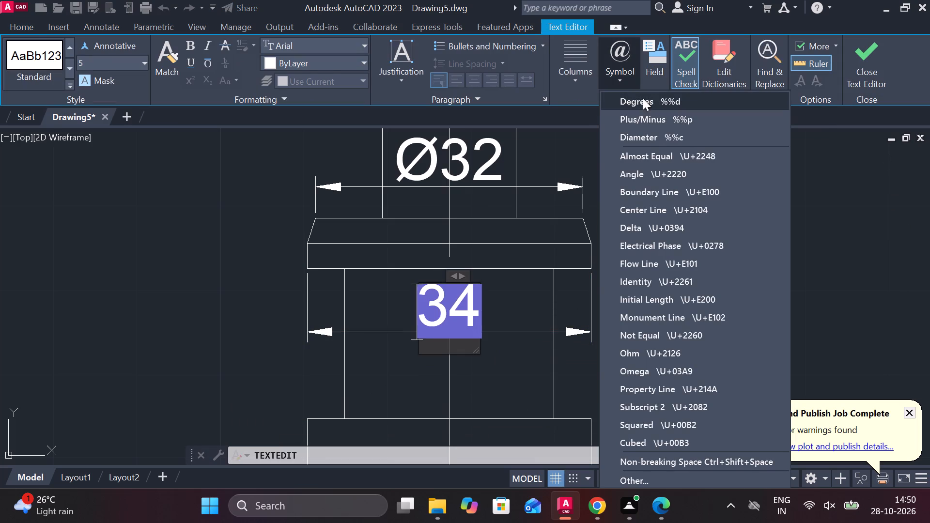
click(647, 144)
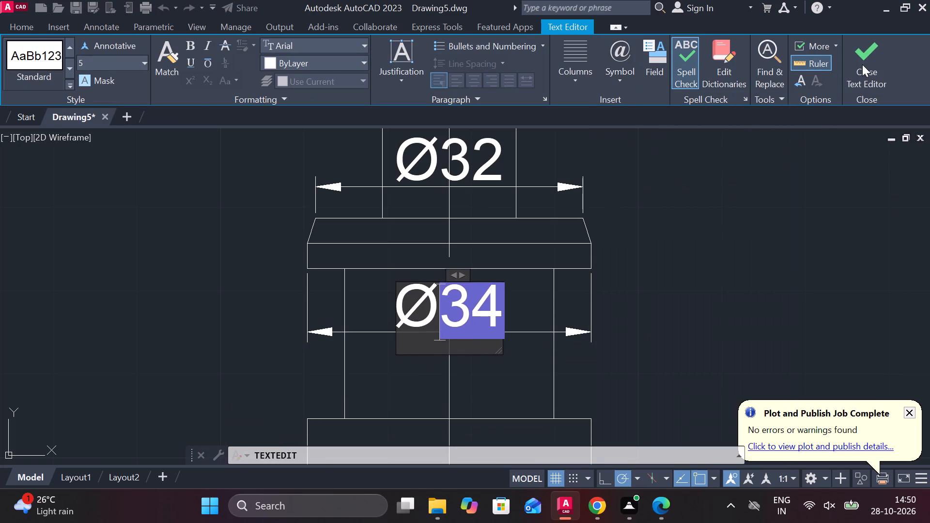
click(863, 64)
scroll(694, 212, down, 1)
key(Escape)
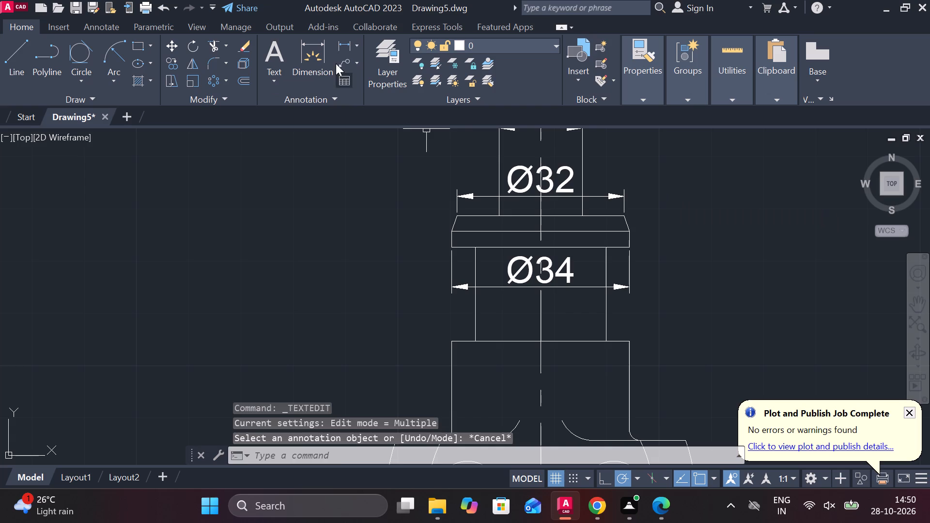
Add a horizontal linear dimension across the width of the hub block below the neck, placing it inside the block.
click(340, 48)
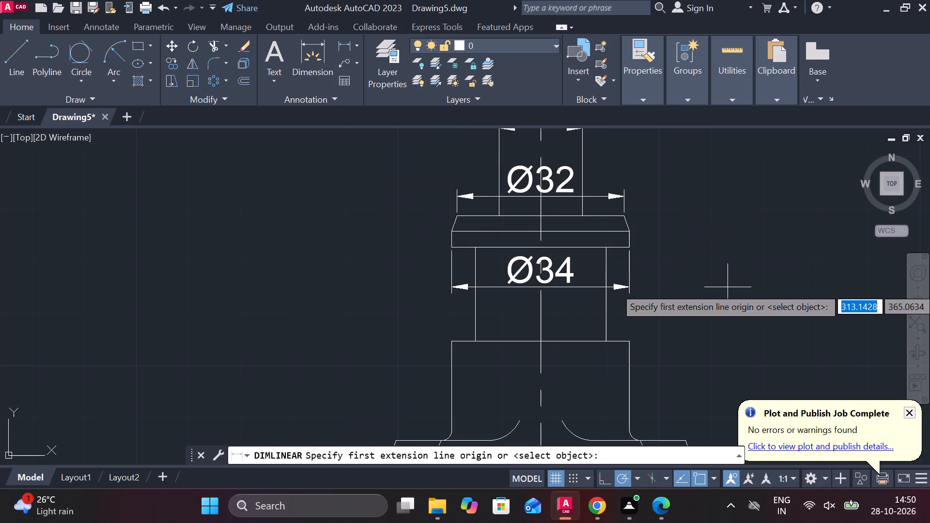
middle_drag(728, 287, 701, 240)
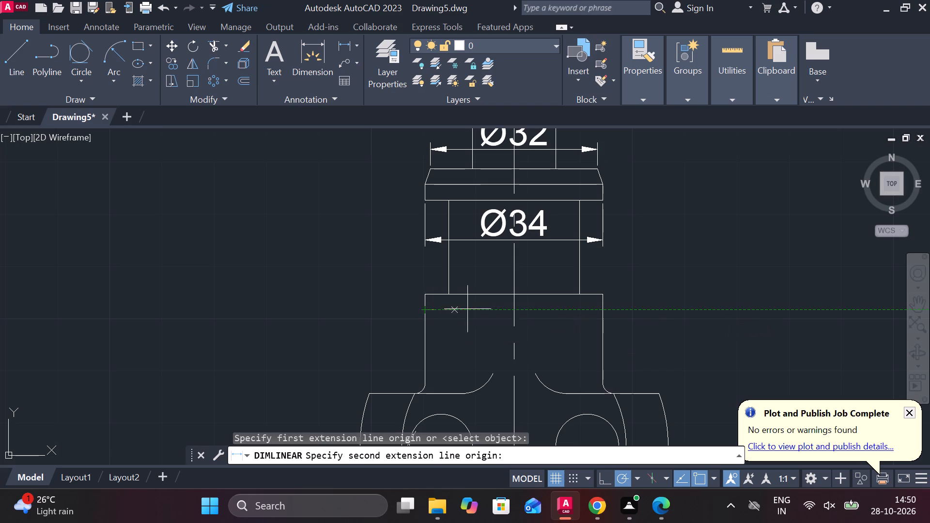
click(601, 315)
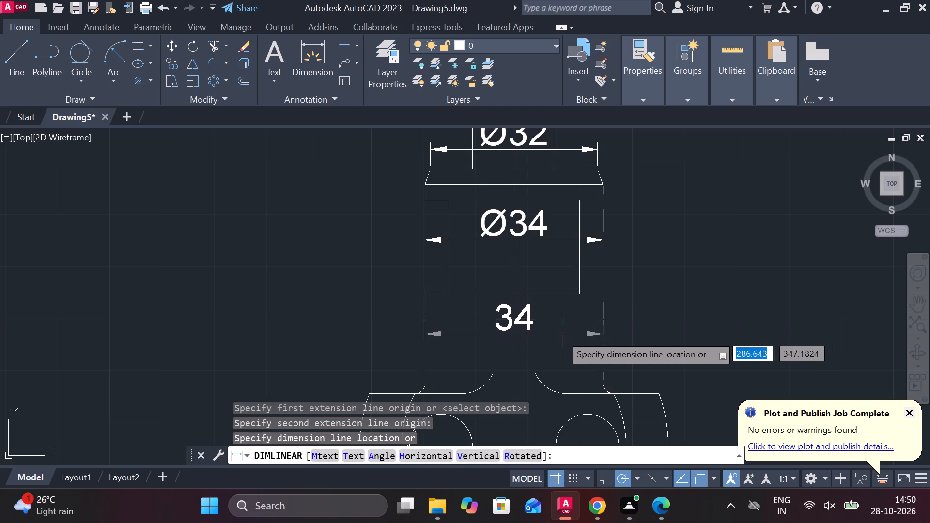
click(558, 335)
Insert a diameter symbol before the text of the hub block's width dimension so it reads Ø34.
triple_click(534, 324)
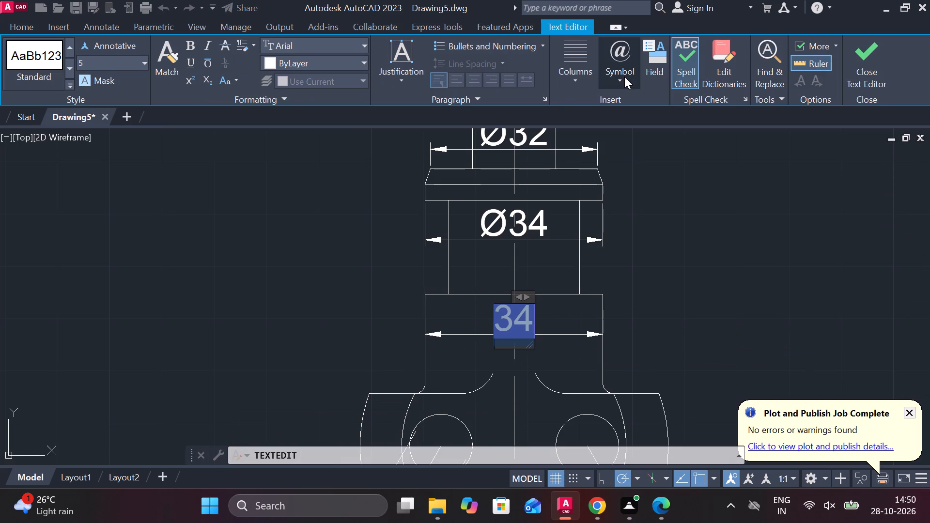
key(Escape)
double_click(524, 324)
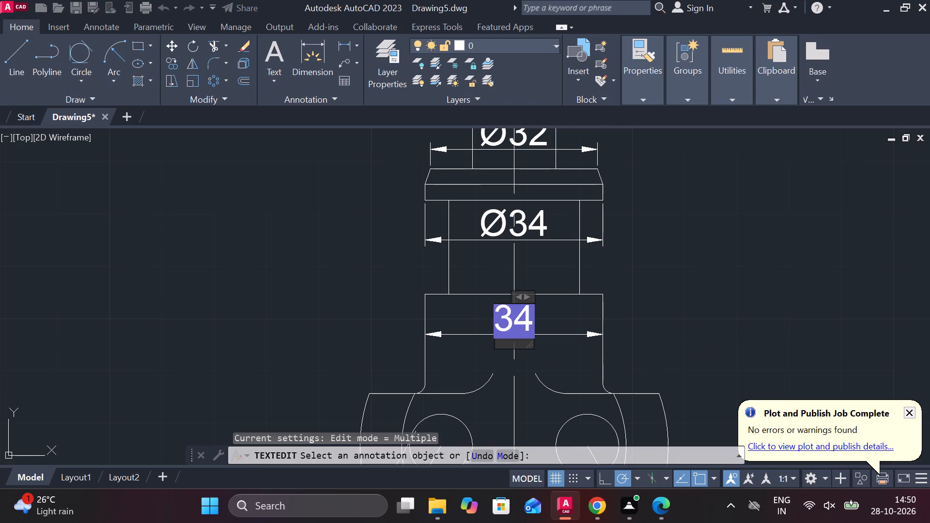
click(621, 86)
click(646, 105)
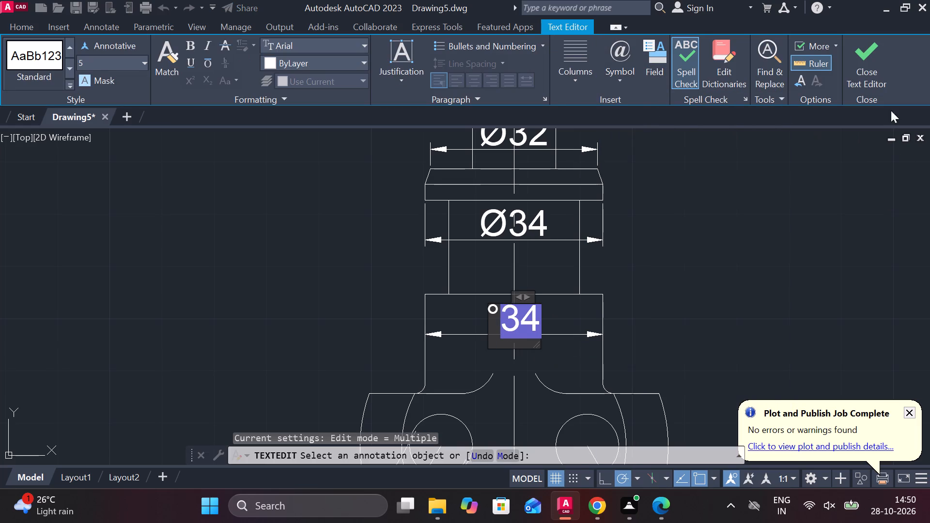
key(BackSpace)
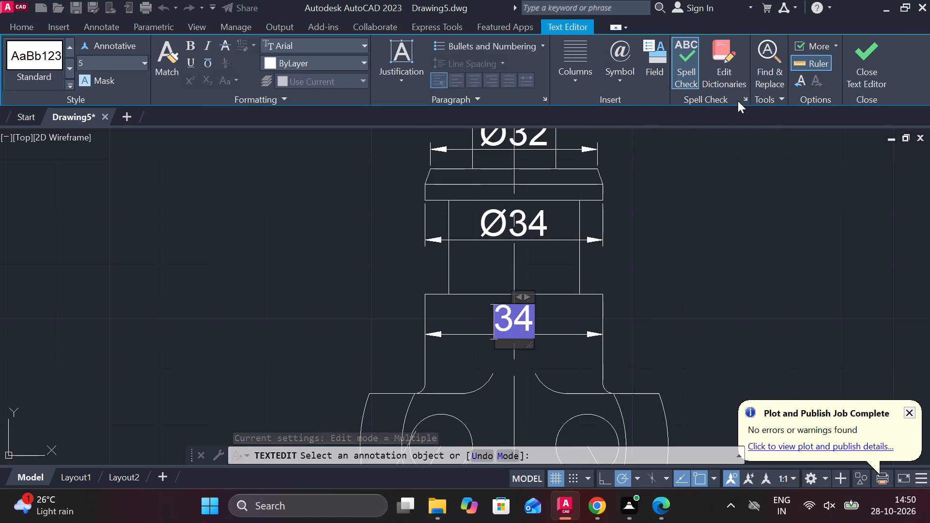
click(631, 77)
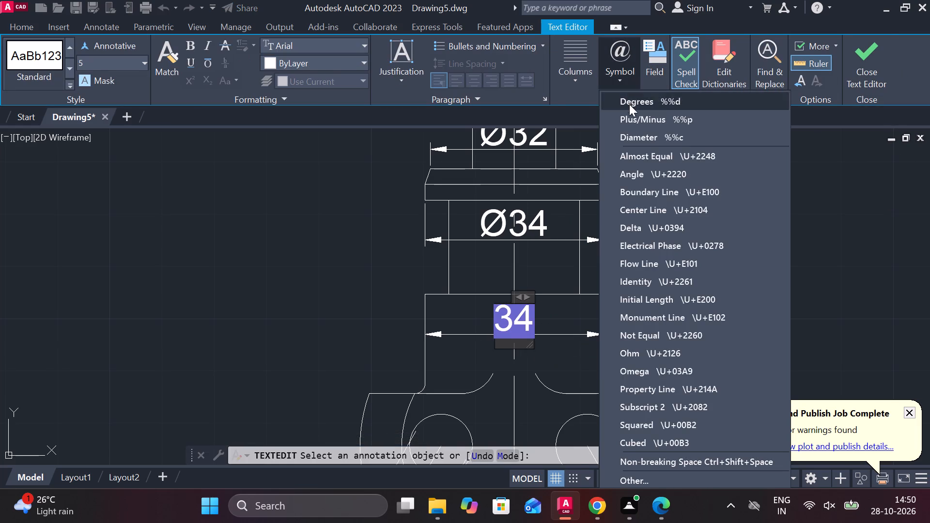
click(636, 143)
click(866, 67)
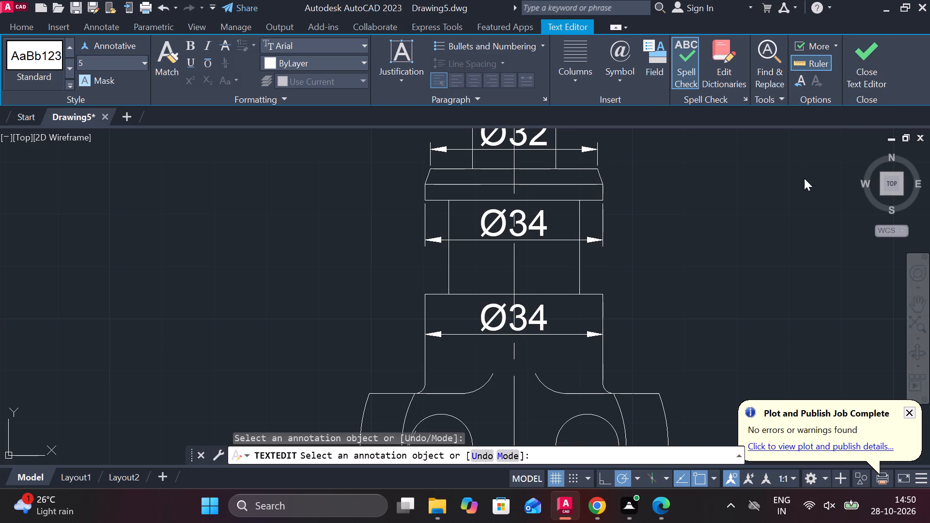
key(Escape)
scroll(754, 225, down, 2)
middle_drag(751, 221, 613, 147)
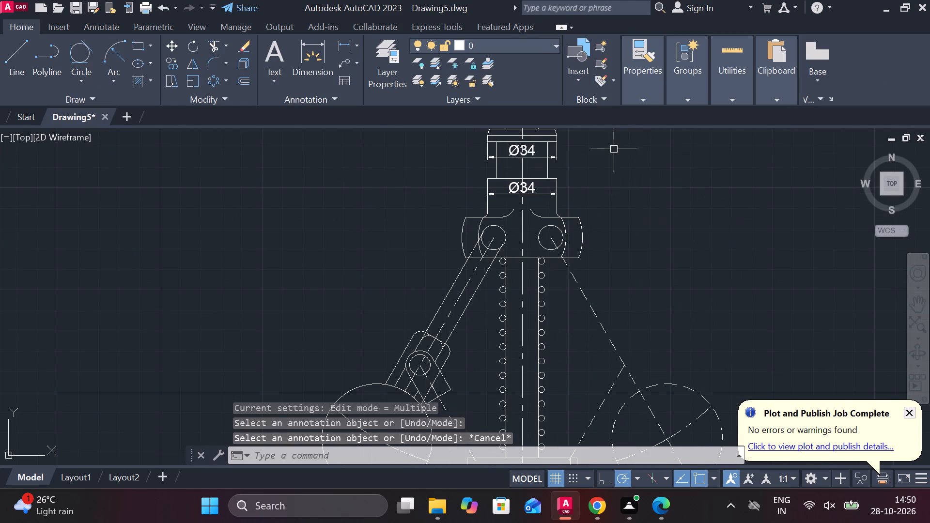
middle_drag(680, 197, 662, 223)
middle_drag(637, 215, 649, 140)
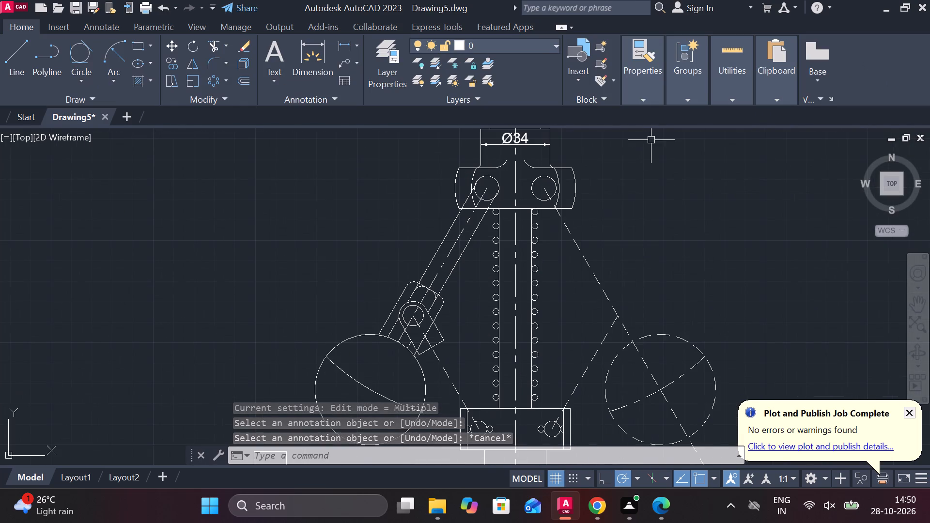
Trim the two outer edge lines of the solid arm inside the pivot block so they end at the block's bottom edge.
scroll(512, 183, up, 2)
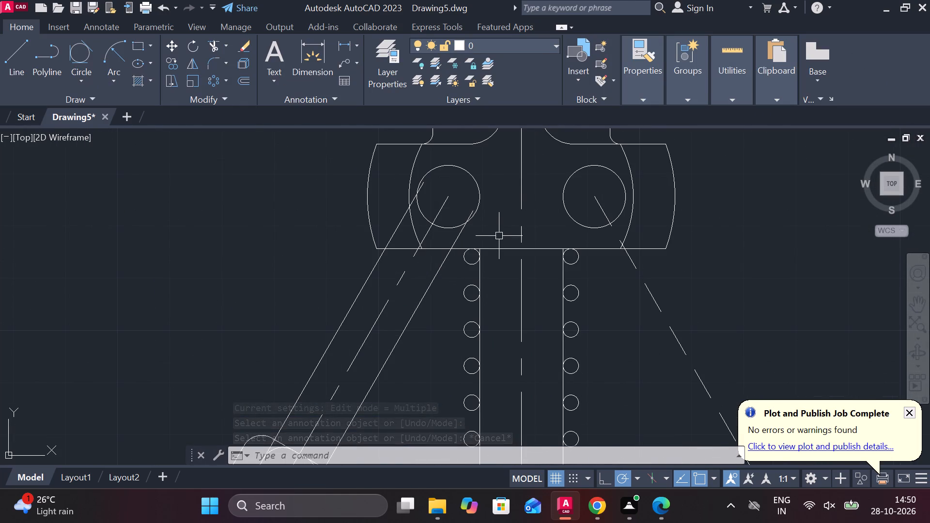
key(t)
text(R)
key(space)
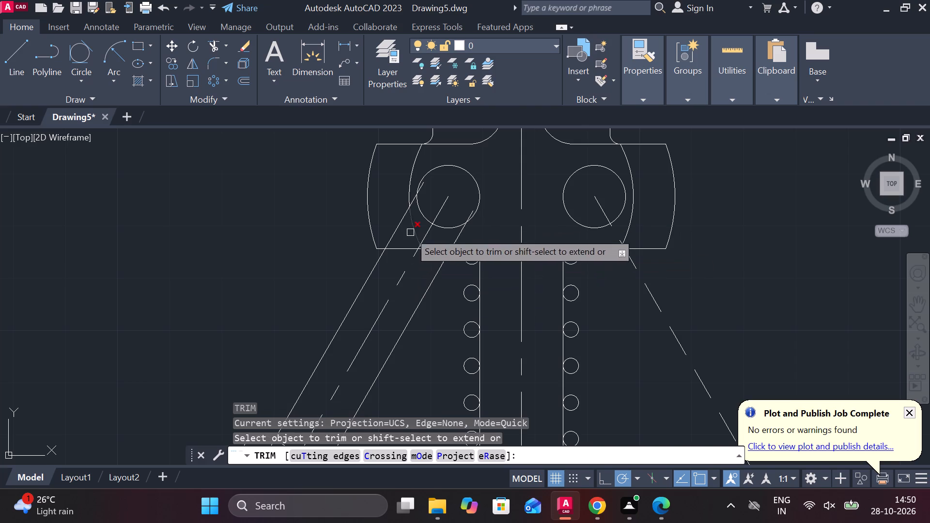
click(401, 229)
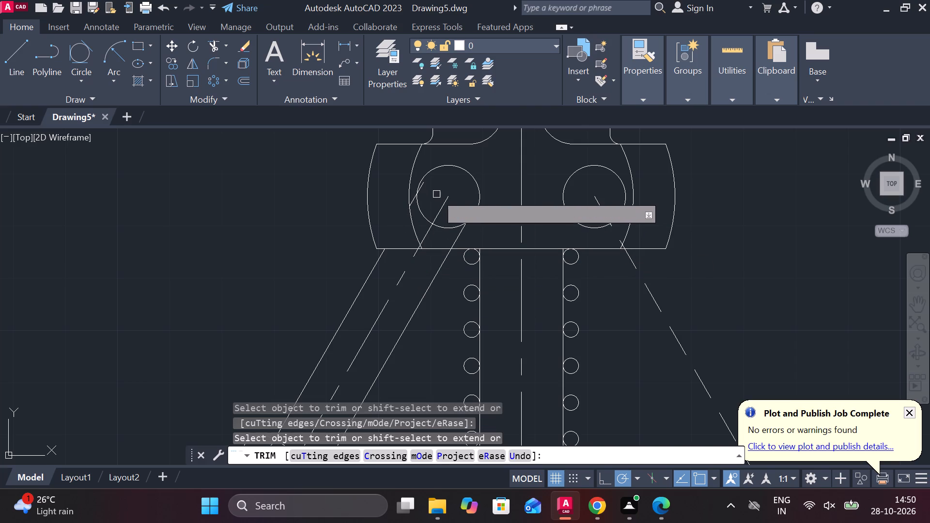
click(457, 238)
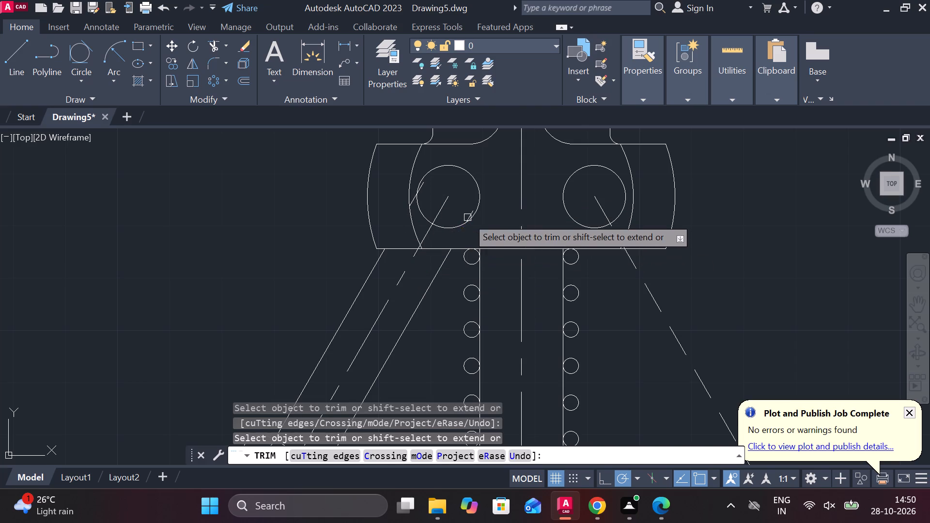
scroll(467, 217, up, 2)
click(475, 205)
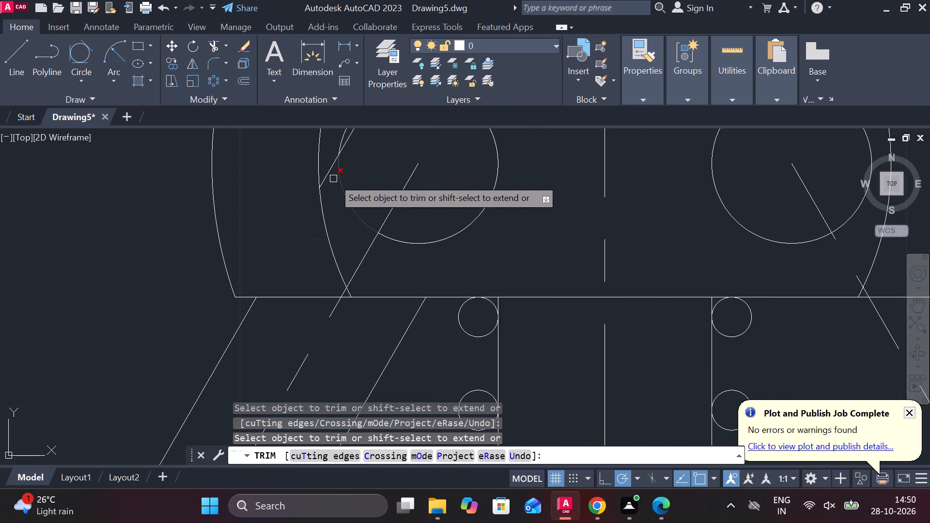
click(331, 177)
middle_drag(372, 164, 381, 204)
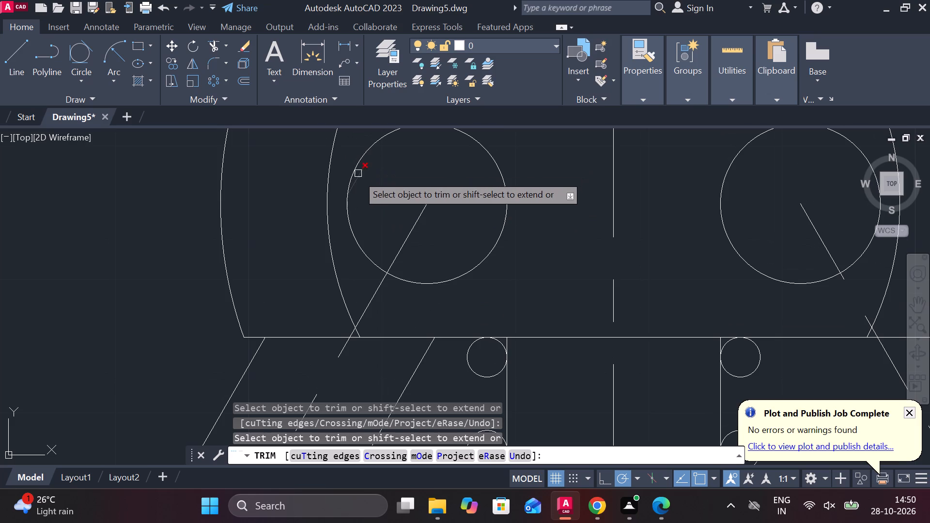
click(356, 178)
scroll(373, 179, down, 3)
middle_drag(608, 185, 608, 189)
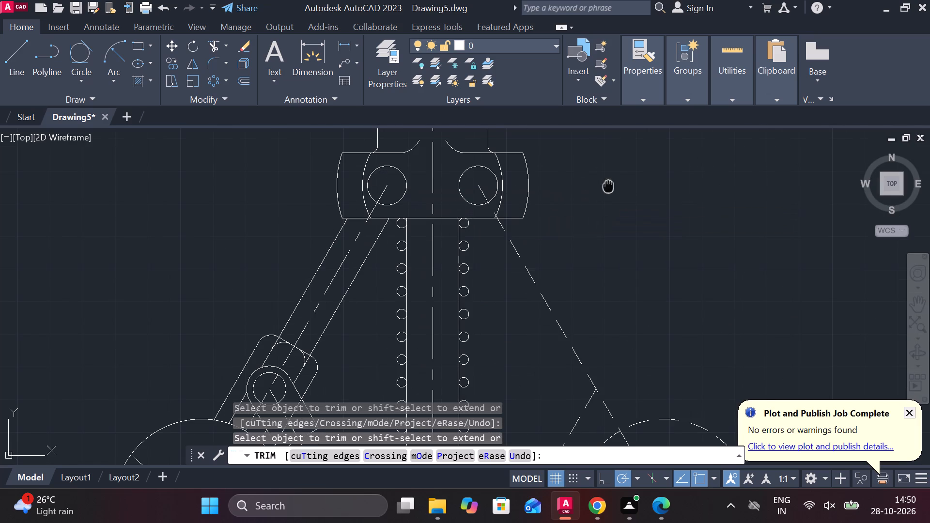
middle_drag(608, 189, 584, 243)
key(Escape)
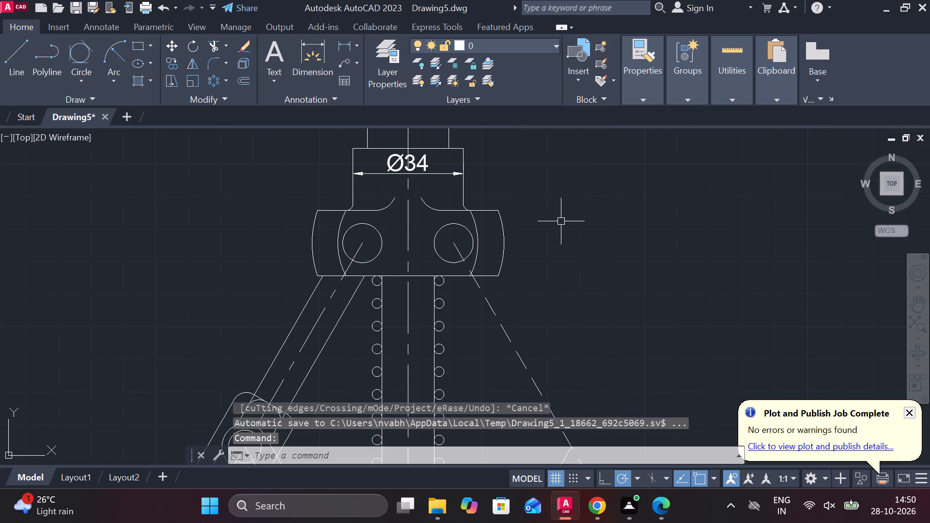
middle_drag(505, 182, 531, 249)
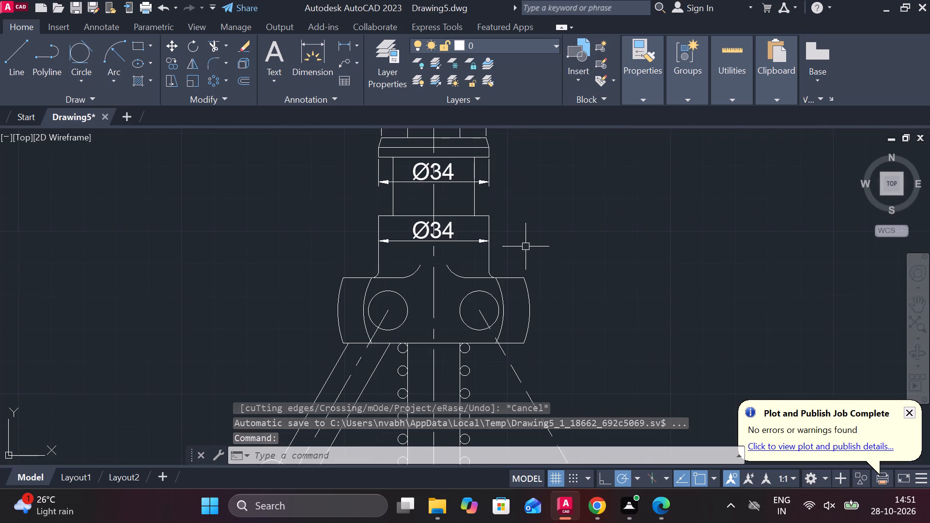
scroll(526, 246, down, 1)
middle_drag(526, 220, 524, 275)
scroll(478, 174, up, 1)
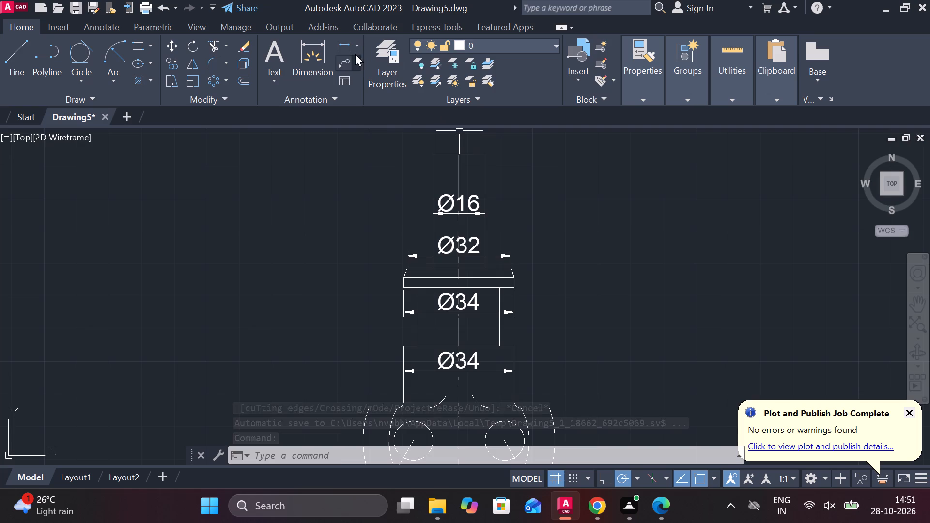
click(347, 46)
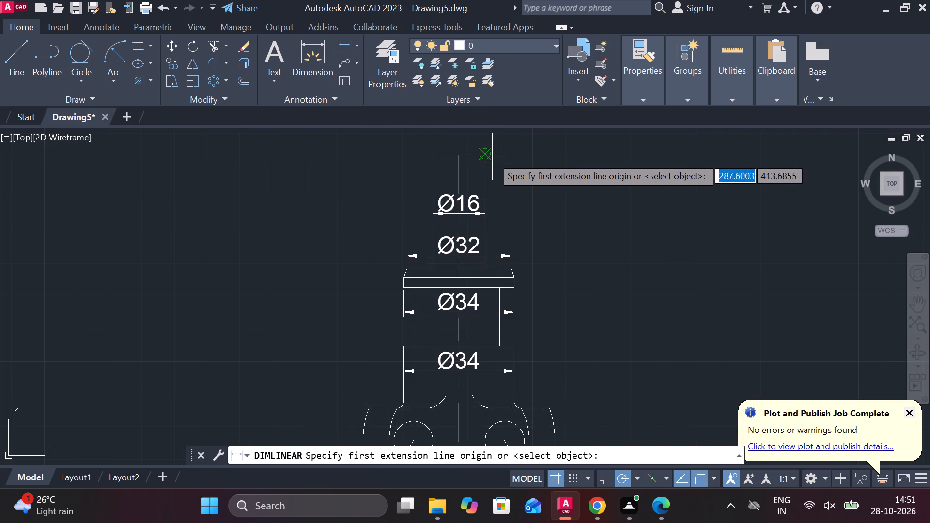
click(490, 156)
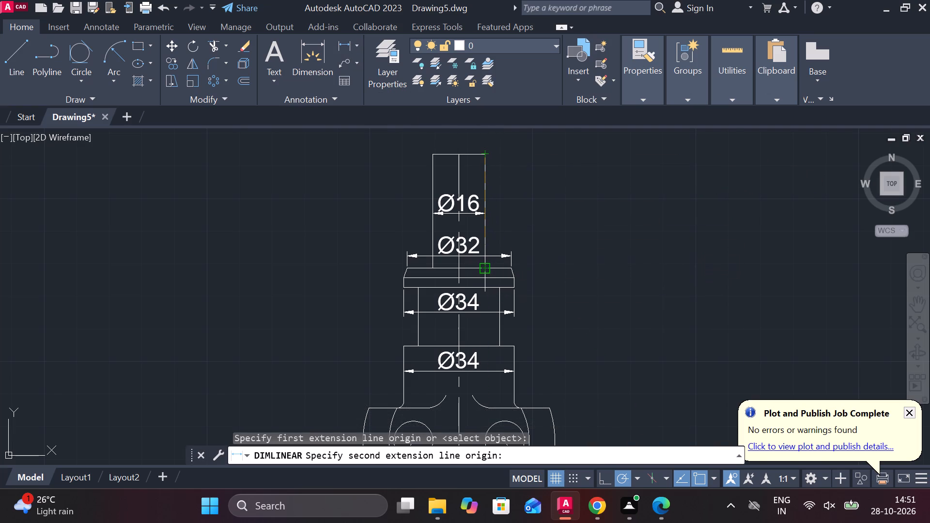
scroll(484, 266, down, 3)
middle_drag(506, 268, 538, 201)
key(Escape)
Copy the entire assembly with its dimensions horizontally to the left, clear of the original.
middle_drag(569, 257, 572, 226)
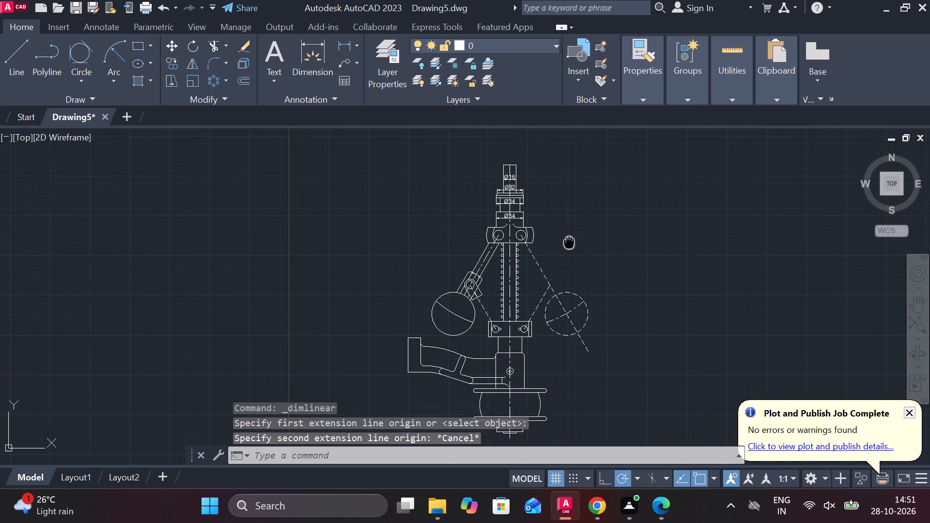
middle_drag(572, 226, 573, 218)
scroll(573, 218, down, 1)
click(473, 158)
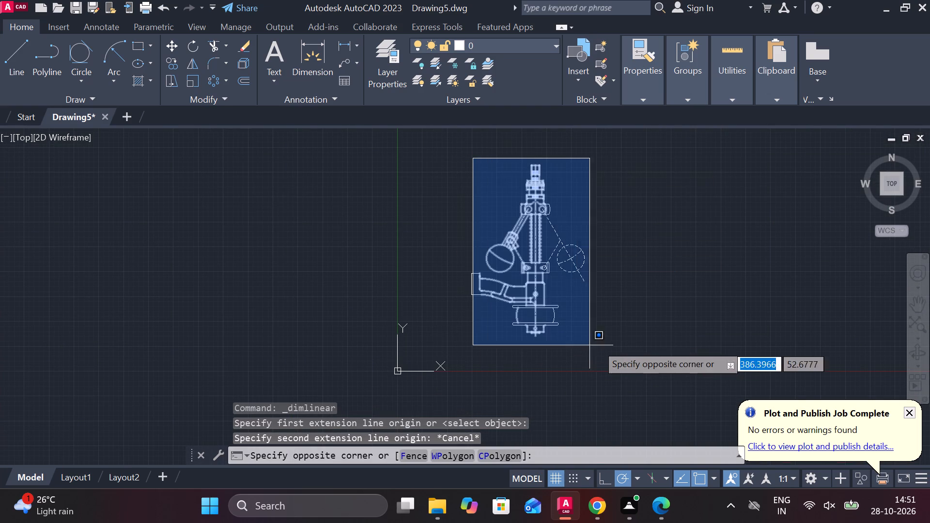
key(Escape)
click(458, 141)
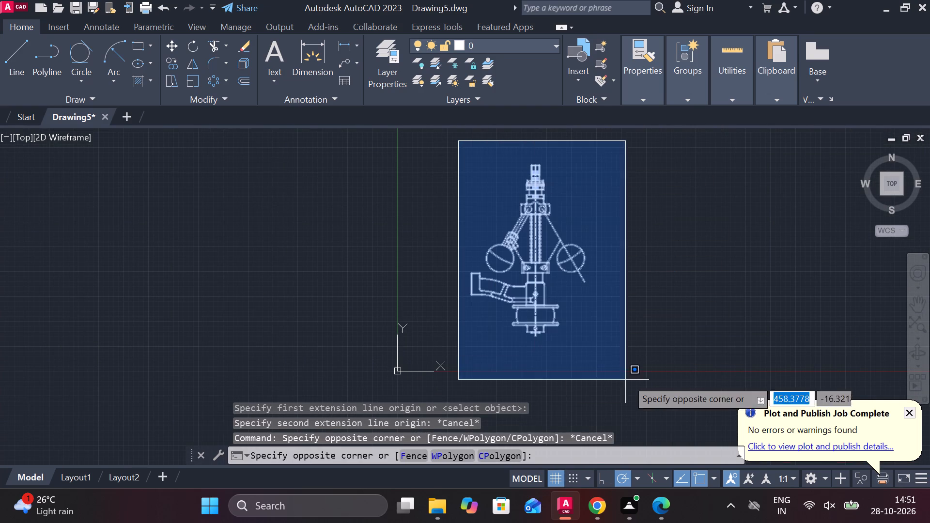
click(630, 369)
key(c)
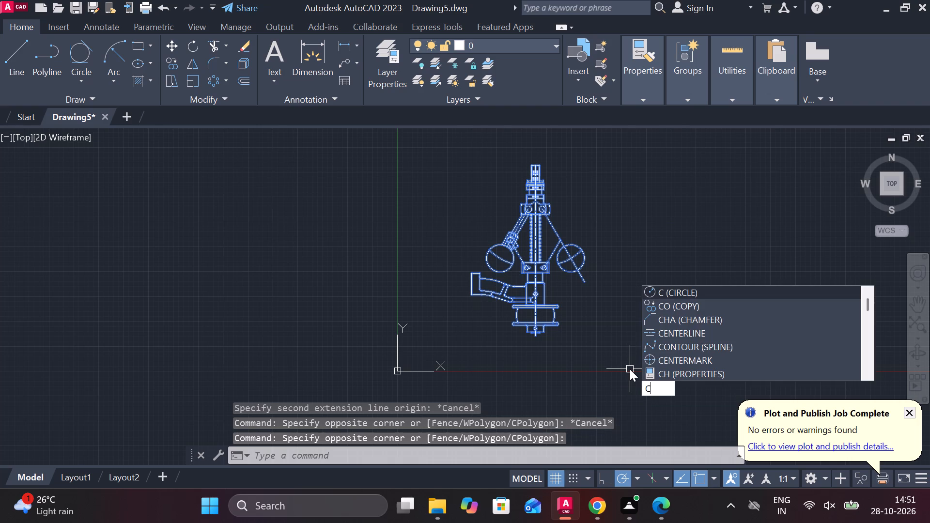
key(o)
key(Return)
click(632, 366)
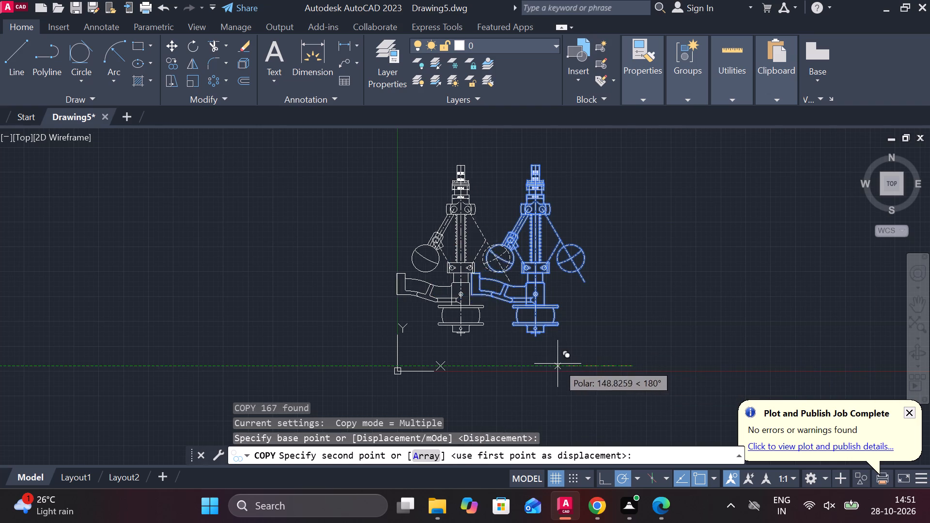
click(420, 365)
key(Escape)
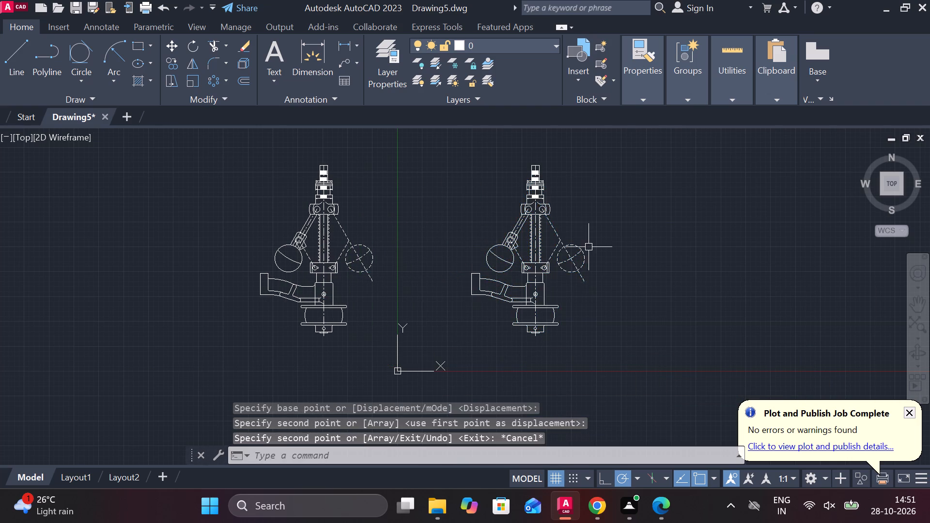
Add a horizontal linear dimension across the neck's width between the collar and the hub block, placing it just above the hub block.
scroll(588, 245, up, 3)
middle_drag(564, 220, 584, 324)
scroll(574, 311, down, 1)
middle_drag(574, 311, 550, 310)
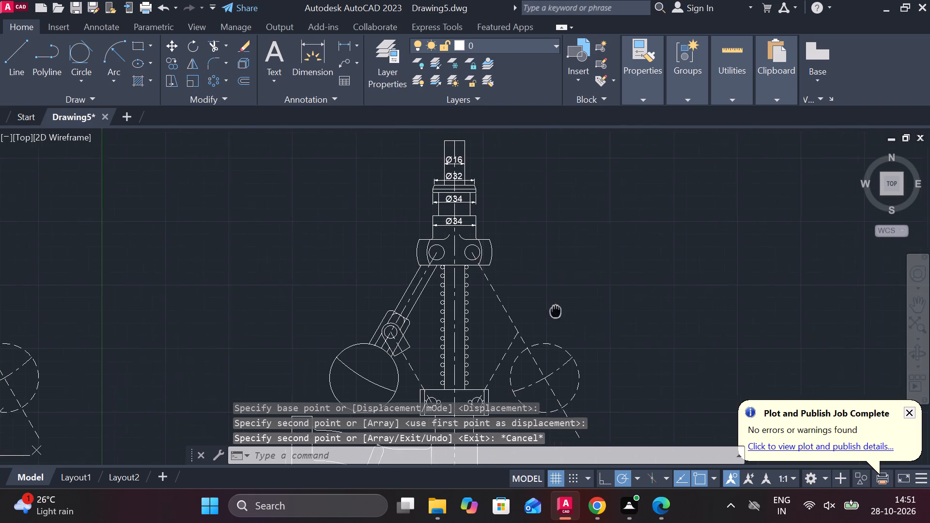
middle_drag(550, 310, 528, 298)
click(343, 42)
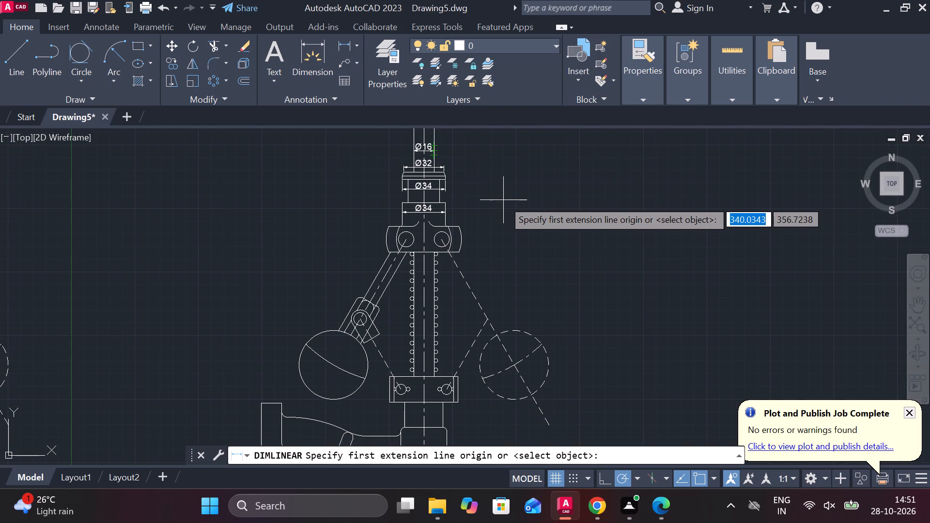
scroll(401, 191, up, 2)
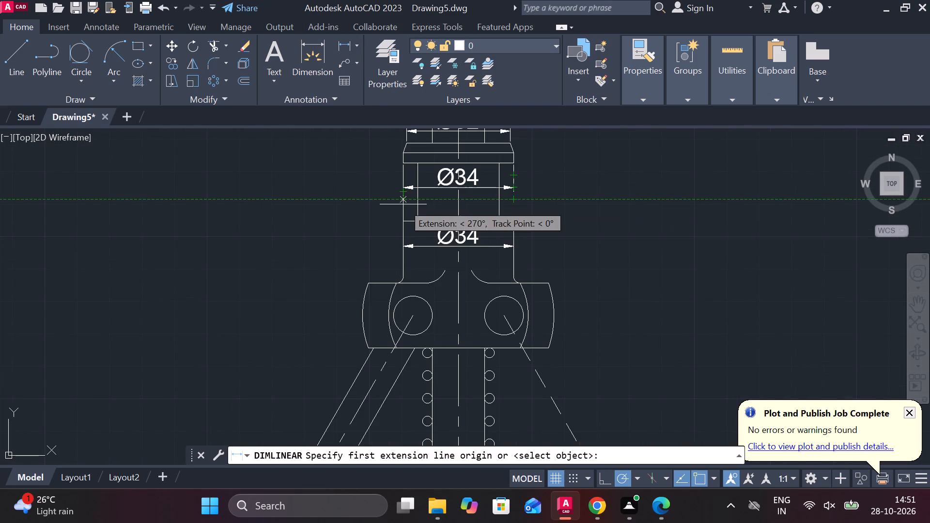
scroll(403, 220, up, 2)
middle_drag(489, 197, 491, 256)
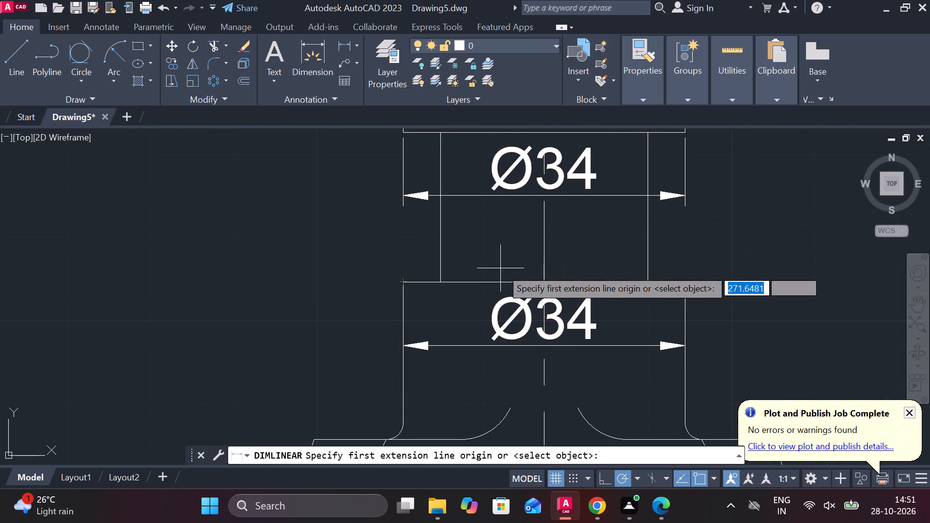
click(442, 256)
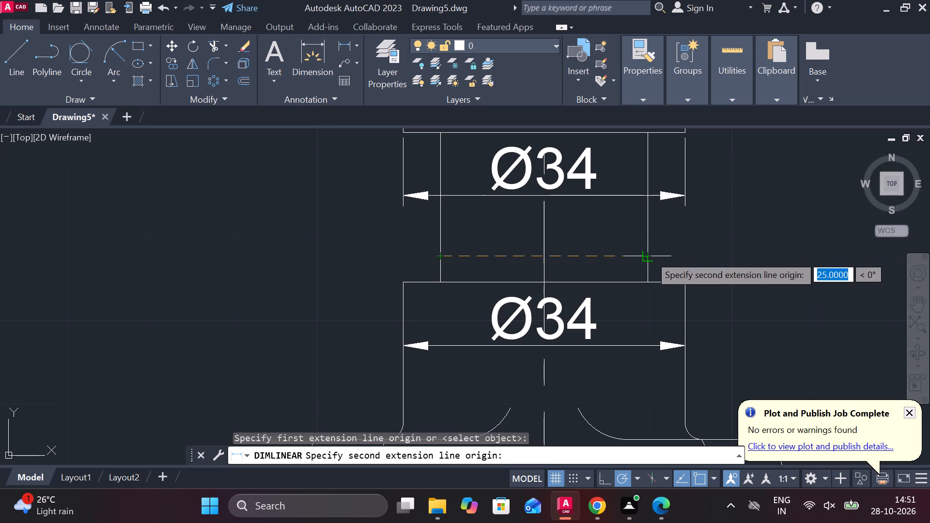
click(650, 255)
click(601, 262)
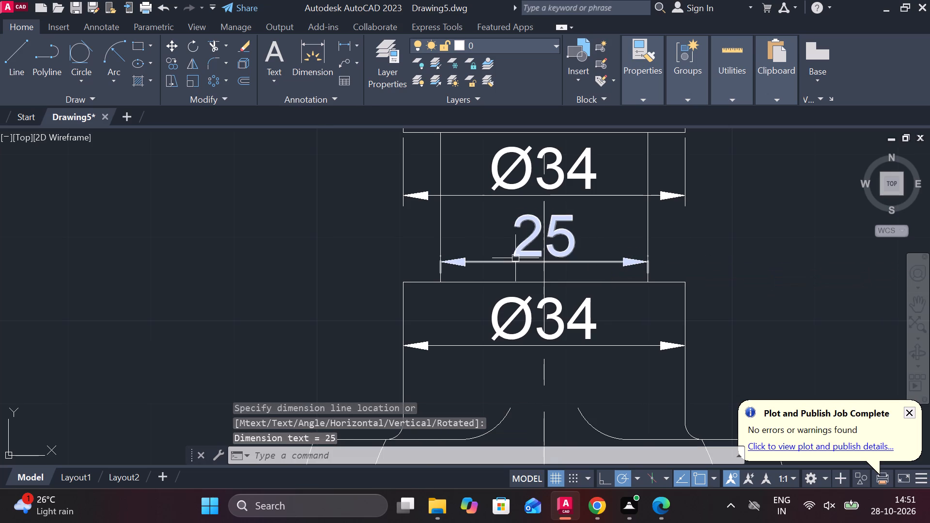
Insert a diameter symbol before the text of the neck's width dimension so it reads Ø25.
double_click(520, 247)
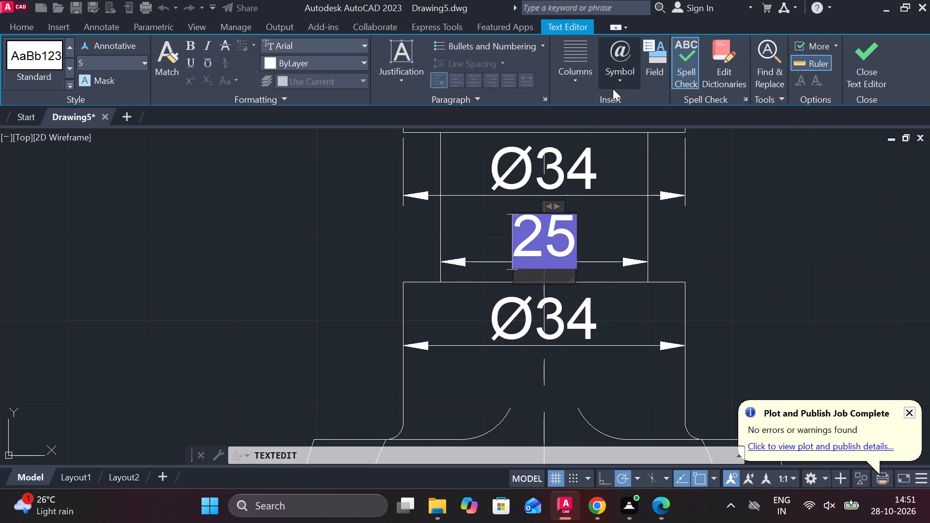
click(618, 81)
click(650, 140)
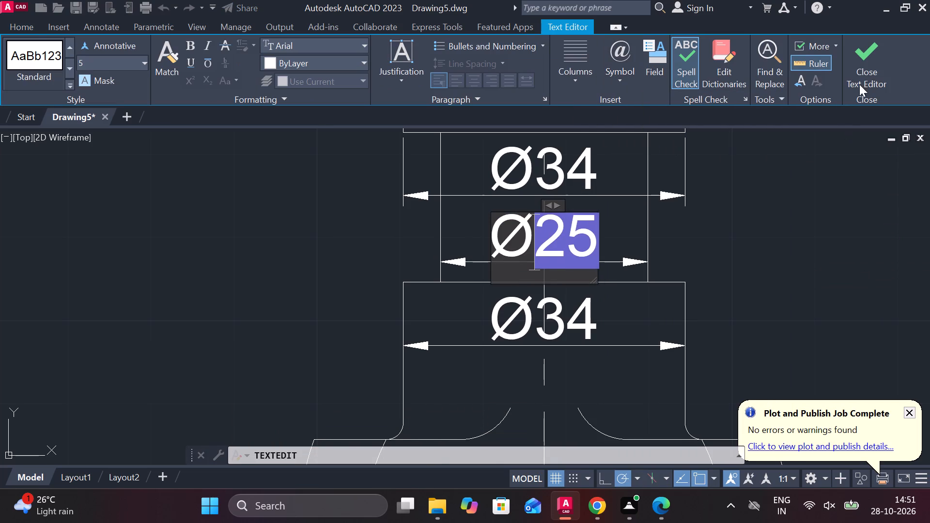
click(863, 76)
middle_drag(712, 214, 719, 282)
scroll(717, 291, down, 2)
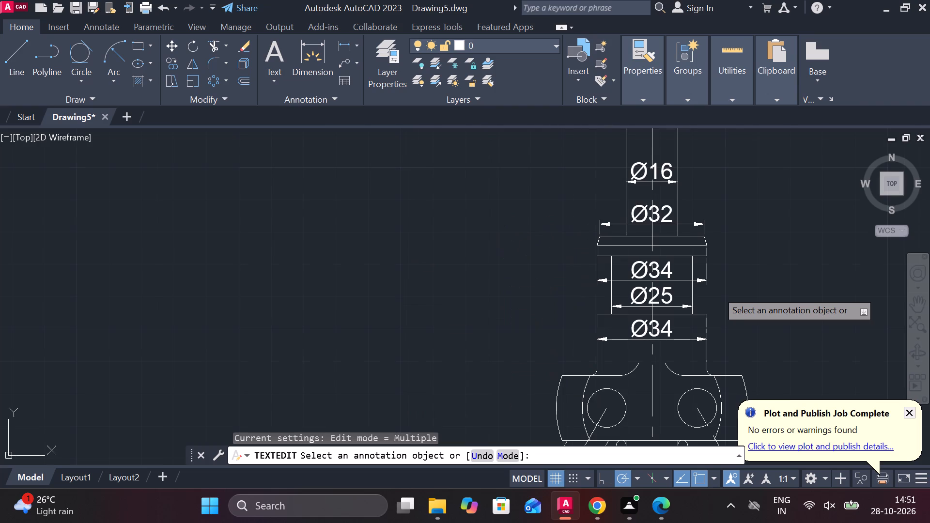
middle_drag(744, 299, 542, 259)
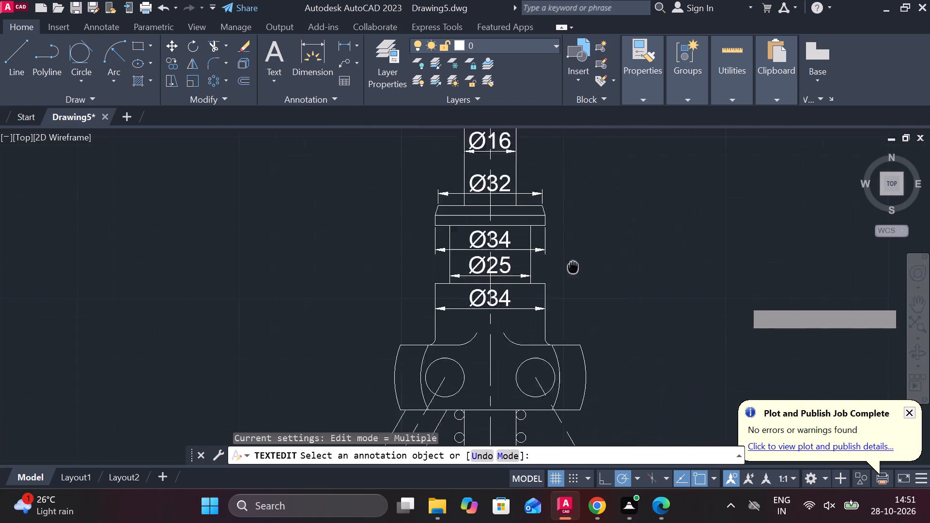
middle_drag(542, 259, 536, 258)
middle_drag(541, 277, 550, 259)
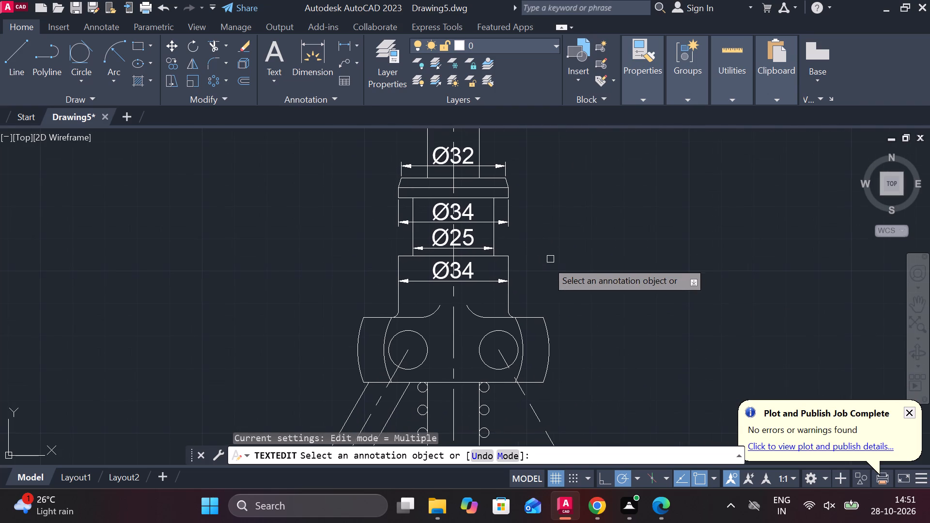
middle_drag(552, 261, 569, 256)
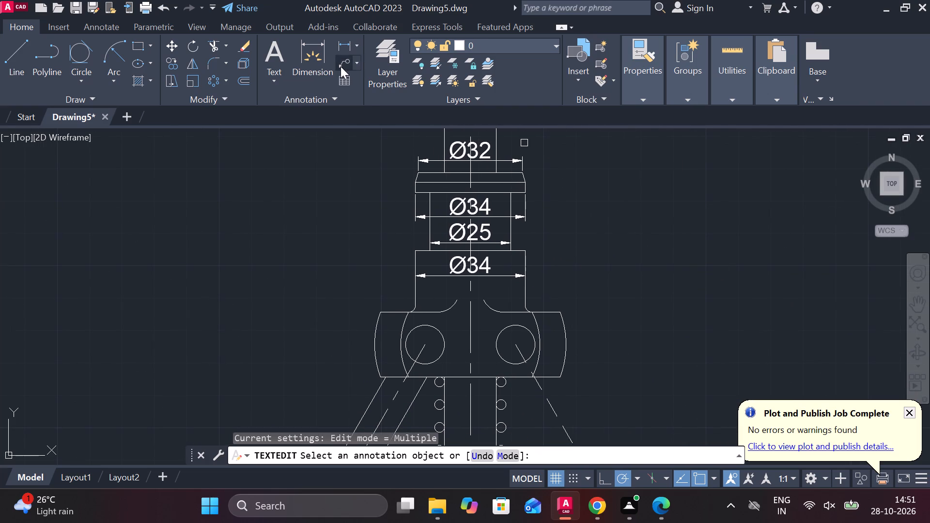
Add a horizontal linear dimension between the outer ends of the hub's base fillets, placing it just above the pivot block.
click(343, 50)
click(405, 317)
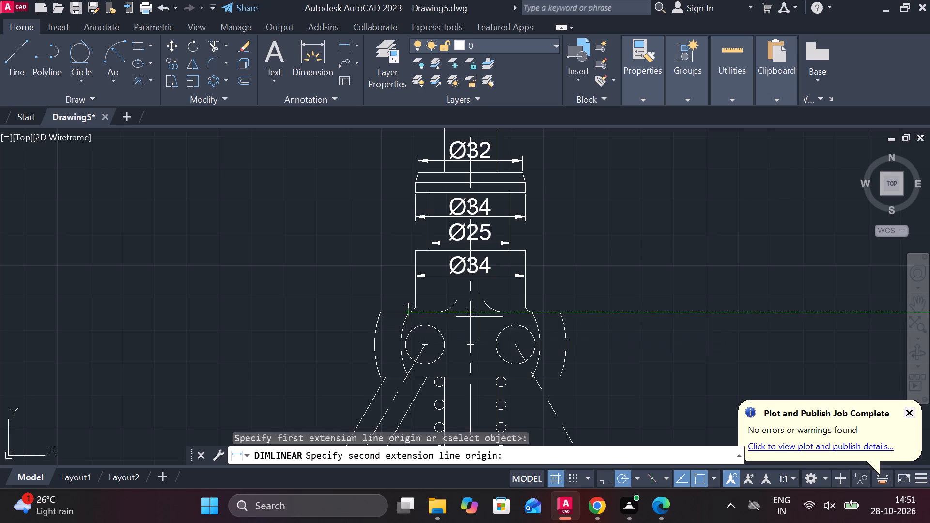
click(538, 317)
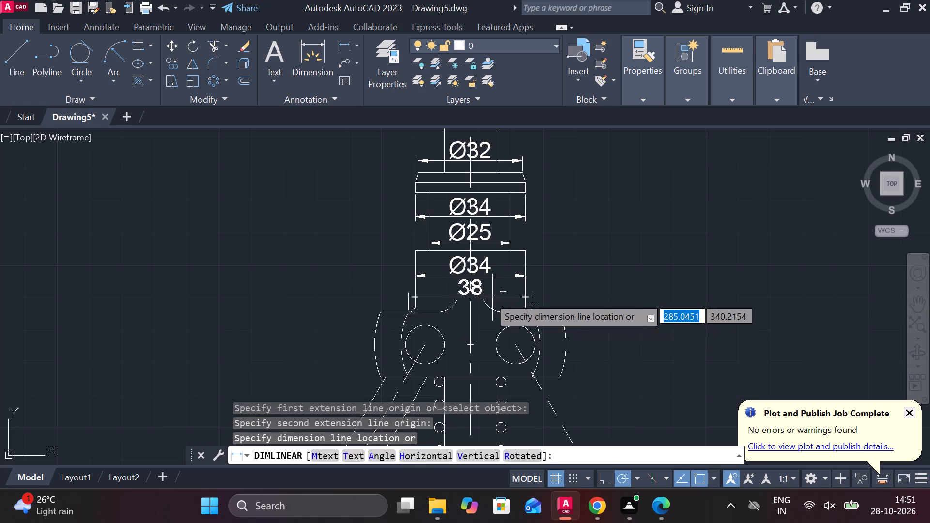
scroll(481, 295, up, 2)
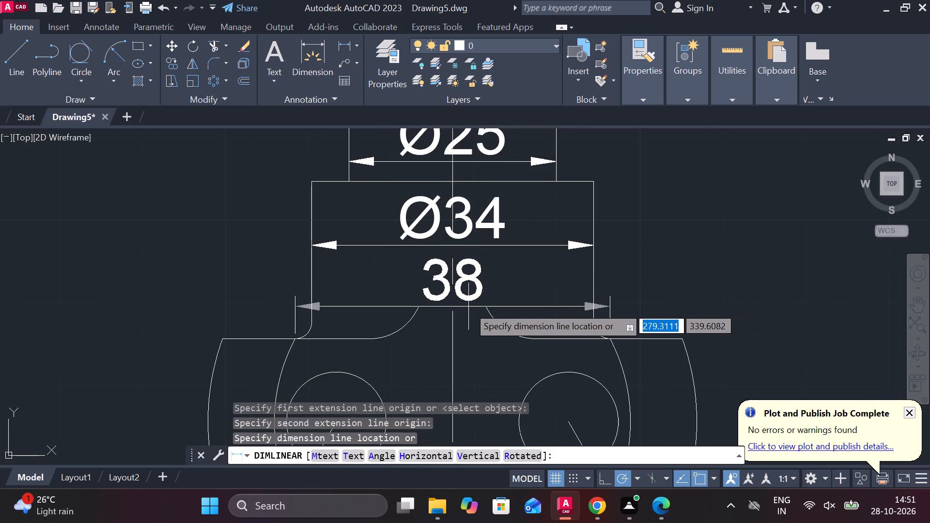
click(468, 307)
Add a horizontal linear dimension between the centres of the pivot block's two circles, placing it near the tops of the circles.
middle_drag(468, 307, 485, 276)
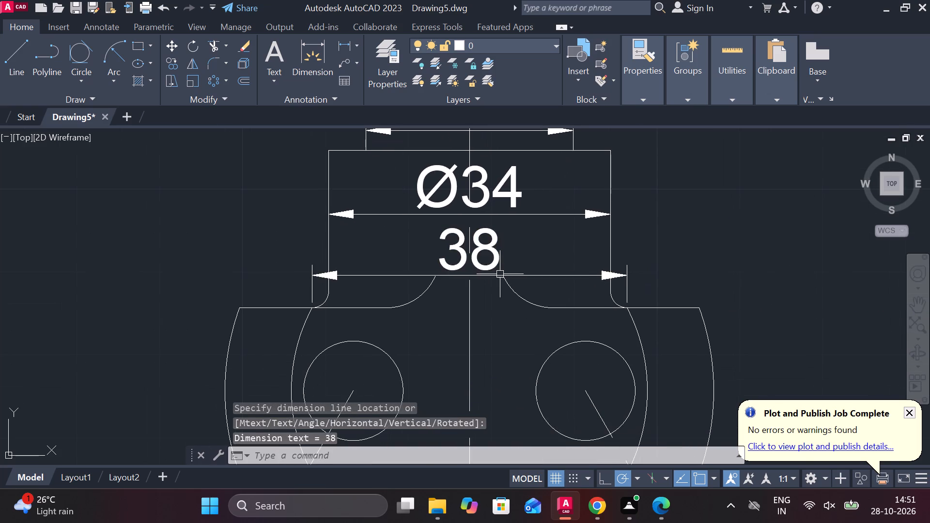
middle_drag(466, 328, 488, 272)
key(space)
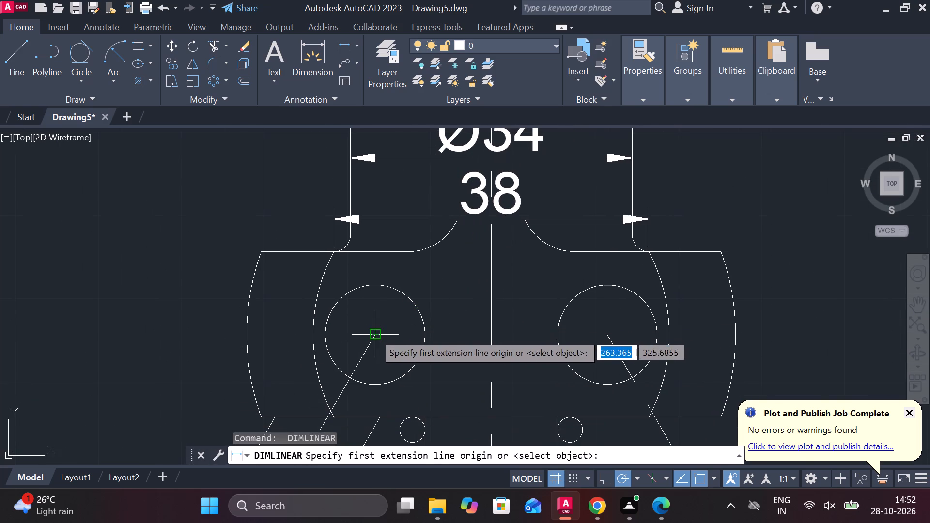
click(374, 333)
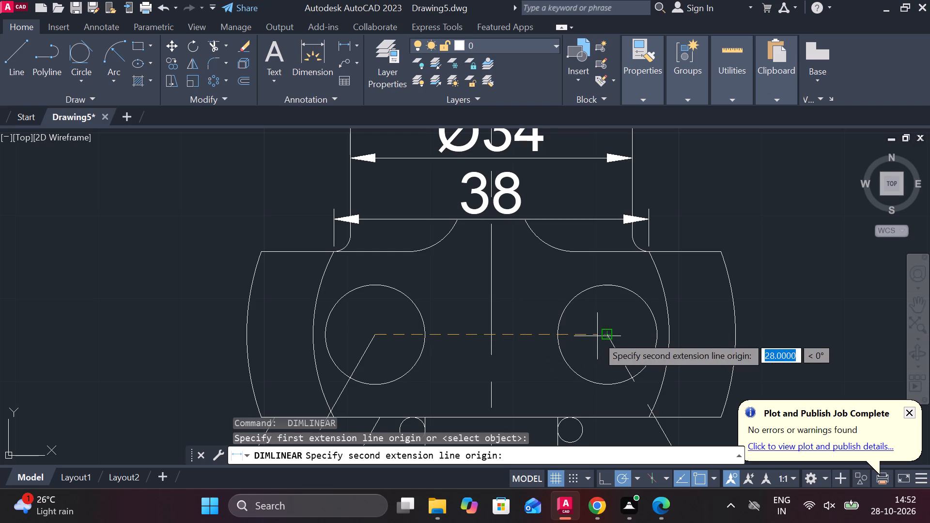
click(600, 336)
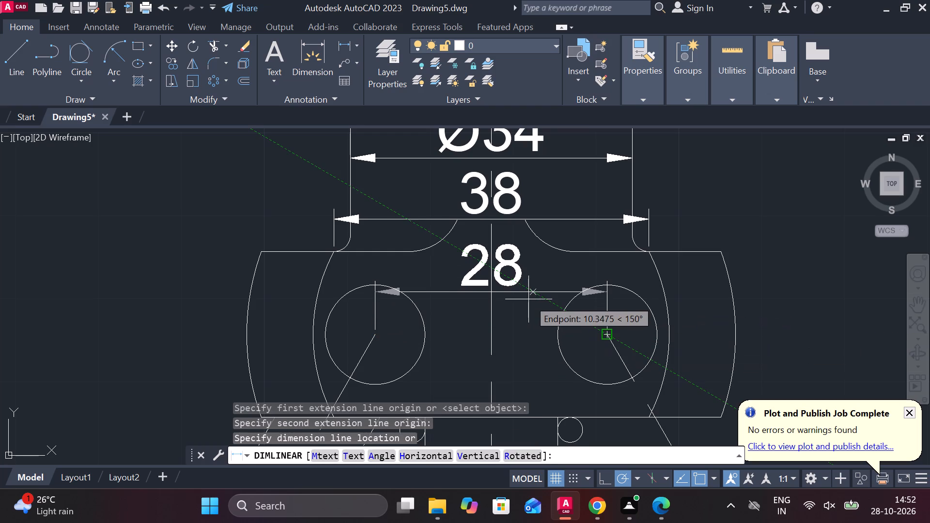
click(528, 299)
Add a vertical linear dimension across the left pivot circle from top to bottom quadrant, placing it to the circle's left.
middle_drag(450, 325, 495, 313)
middle_drag(491, 324, 480, 305)
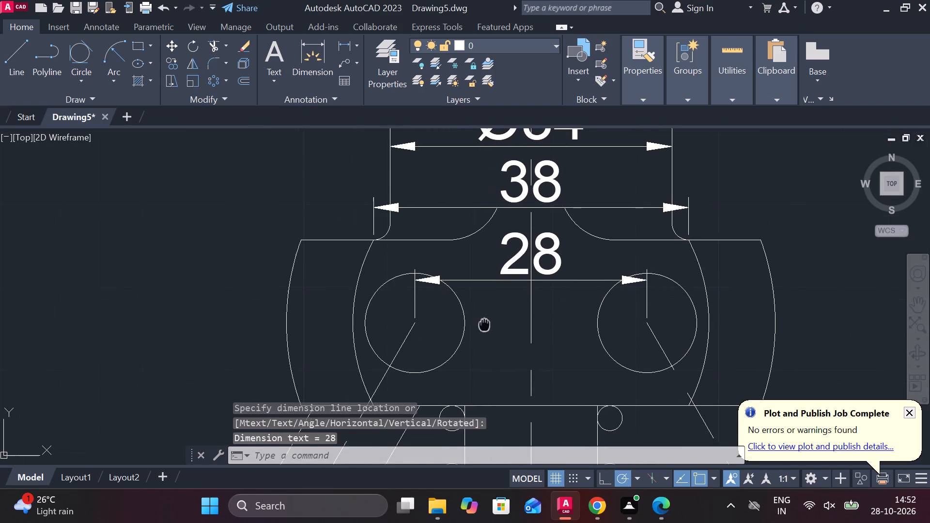
middle_drag(480, 305, 475, 282)
key(space)
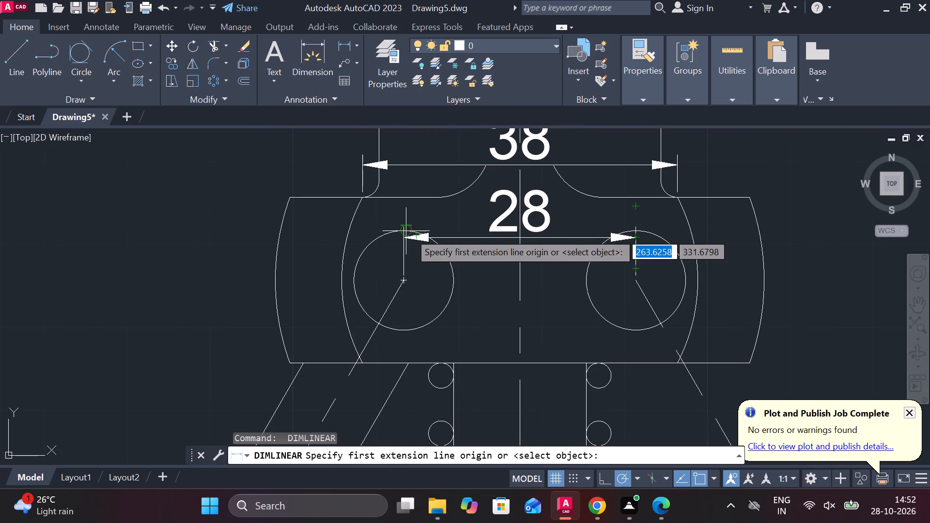
click(403, 231)
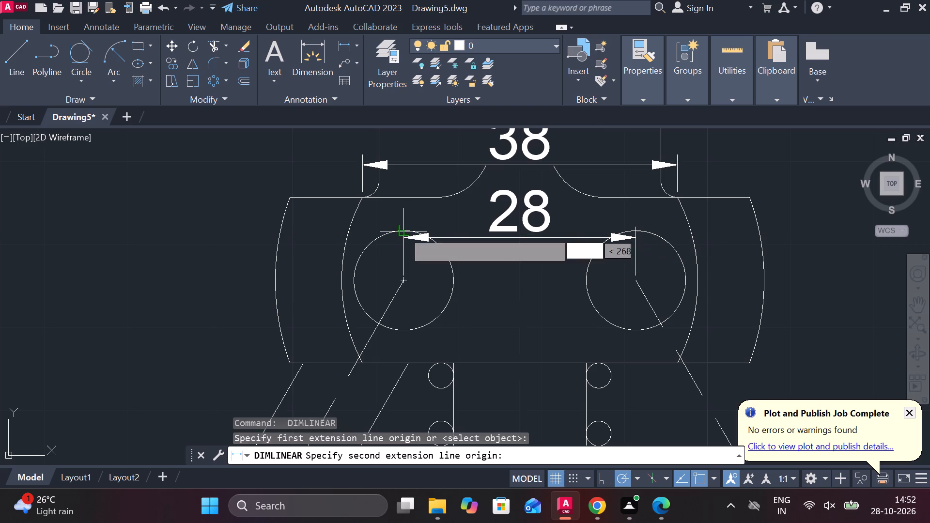
click(402, 328)
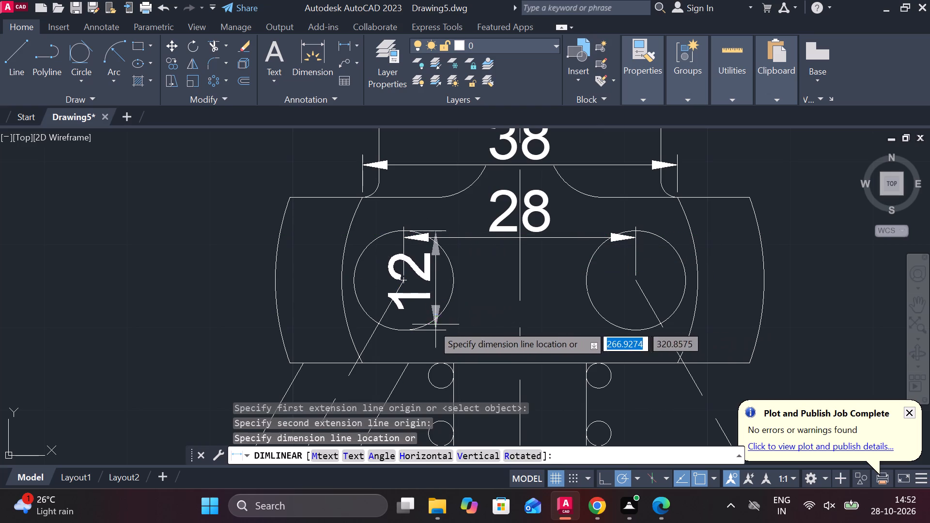
click(328, 305)
Add a vertical linear dimension from the right pivot circle's centre to the block's bottom edge, placing it left of that circle.
middle_drag(446, 332, 421, 305)
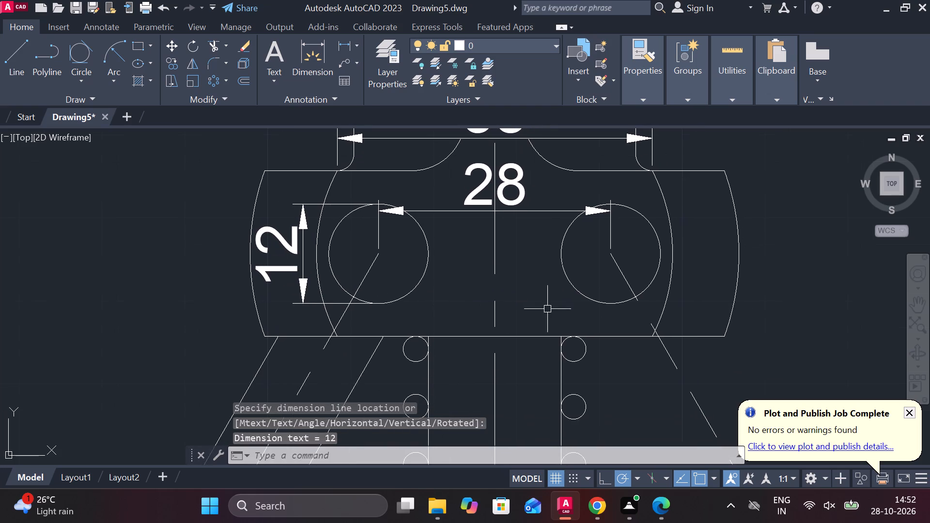
key(space)
click(608, 256)
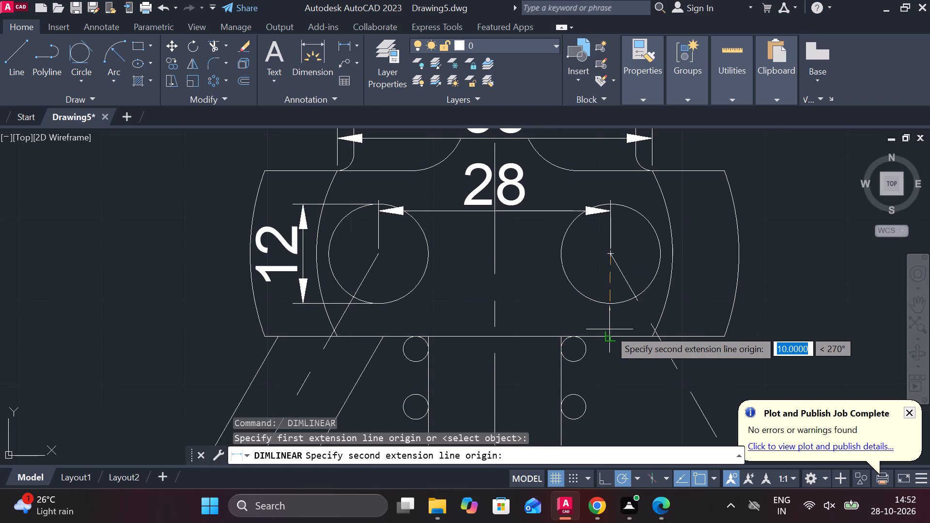
click(609, 329)
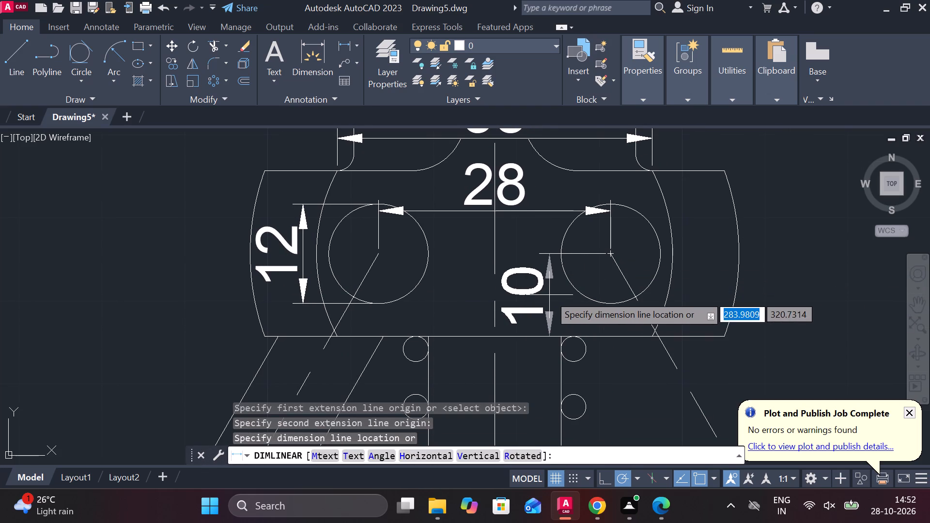
click(549, 295)
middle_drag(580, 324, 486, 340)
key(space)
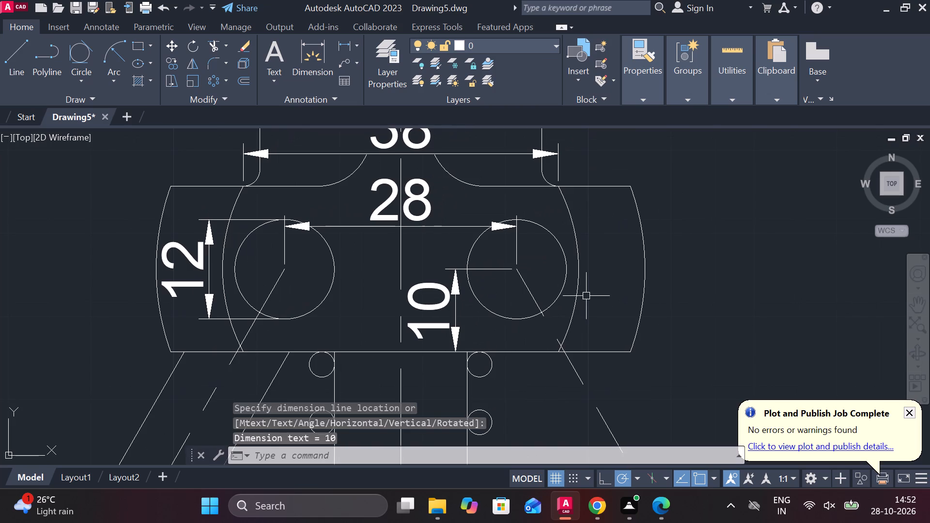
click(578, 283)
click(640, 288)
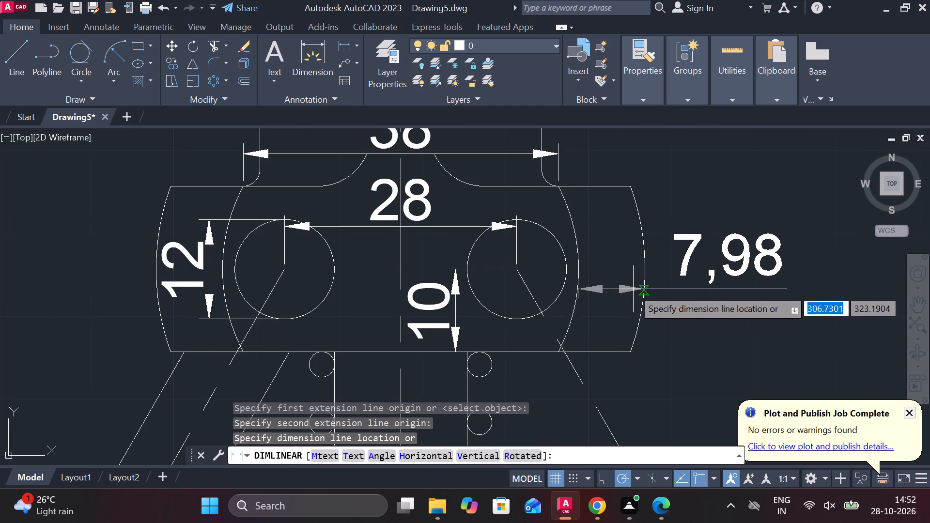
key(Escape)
Add a vertical linear dimension for the pivot block's height between its top and bottom edges, placing it clear of the block's right side.
key(space)
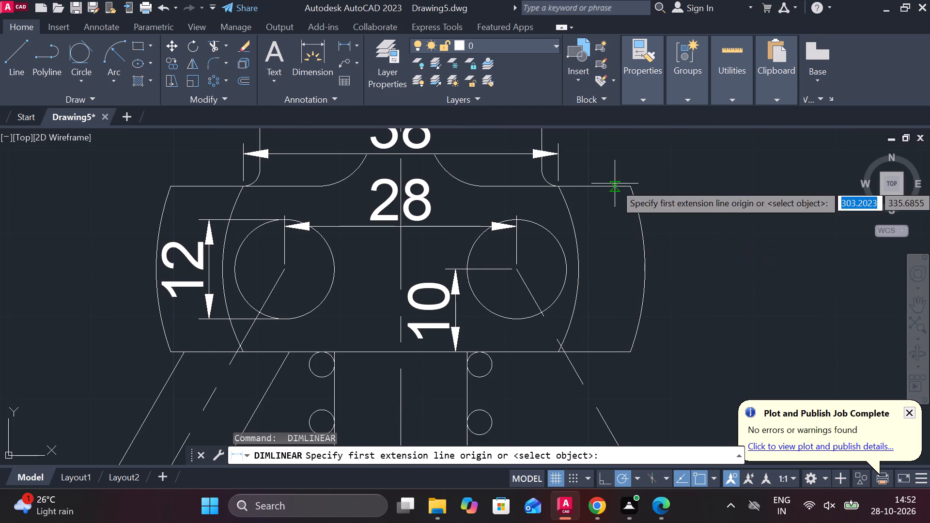
click(615, 184)
click(611, 354)
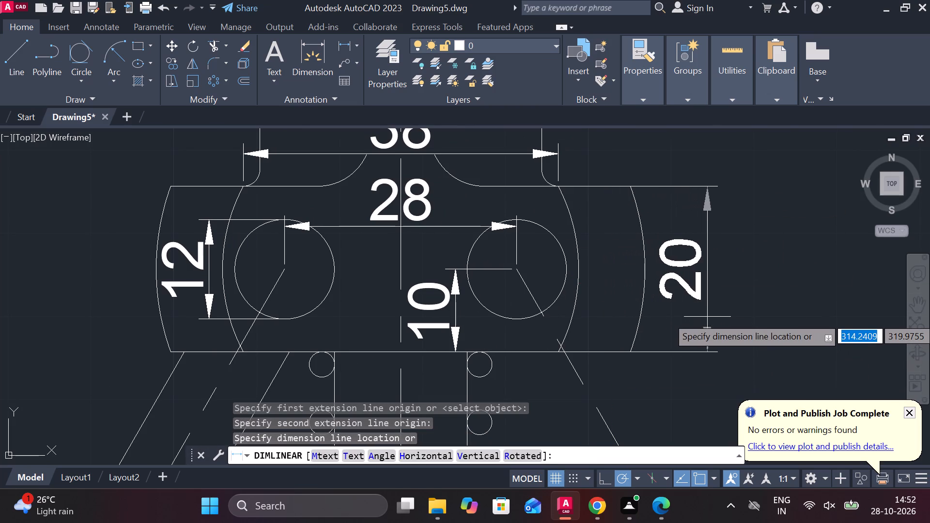
scroll(738, 308, down, 2)
click(741, 308)
Add an aligned dimension between the inner and outer arcs at the pivot block's right end, placing it at mid-height between them.
scroll(716, 303, up, 2)
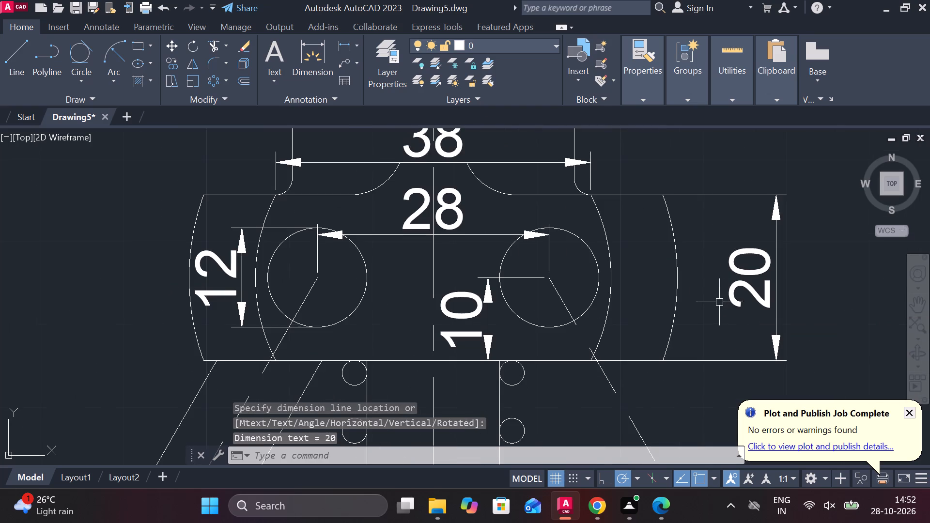
click(357, 47)
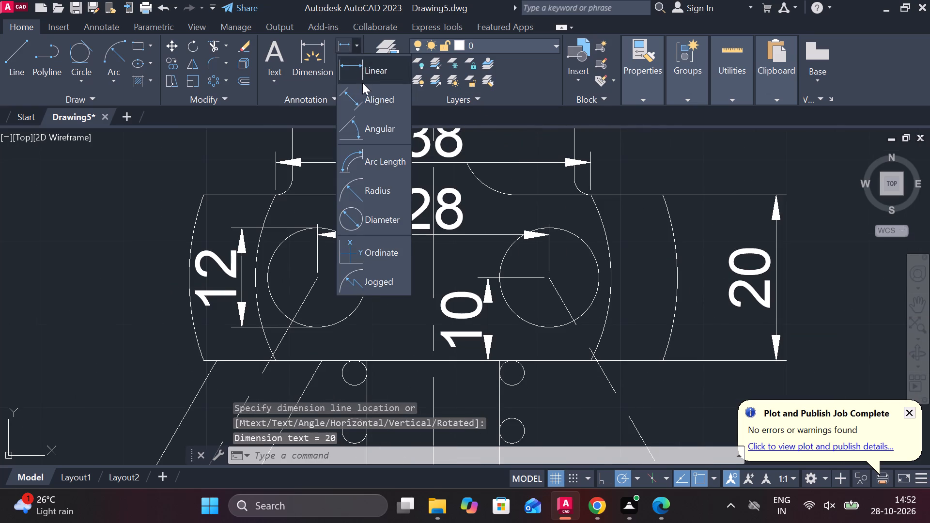
click(373, 94)
click(611, 288)
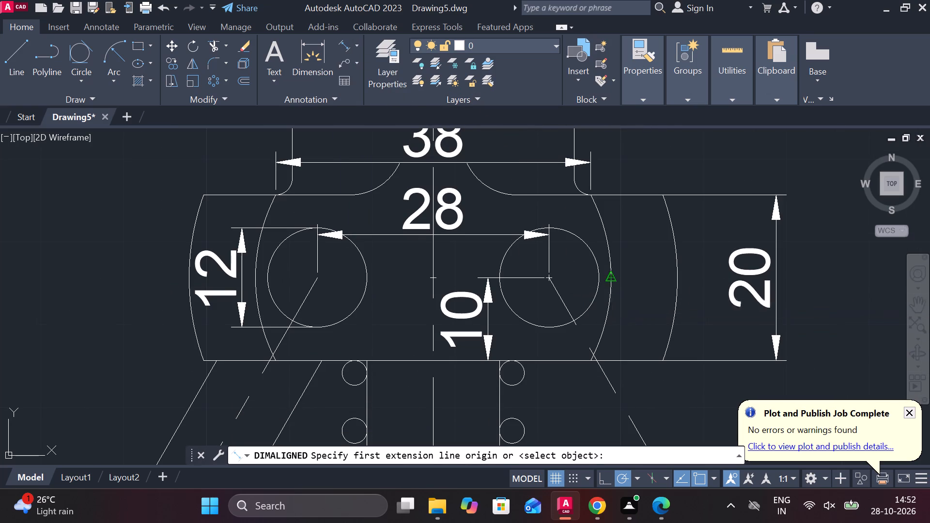
click(670, 281)
click(670, 281)
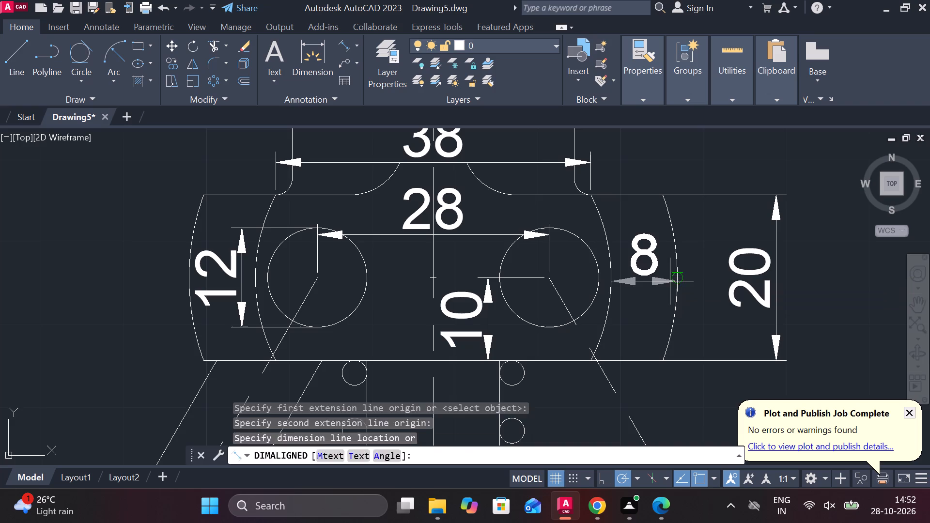
Add a vertical linear dimension from the hub's top edge to the pivot block's top, aligned above the block's height dimension.
scroll(679, 278, down, 1)
middle_drag(695, 278, 625, 283)
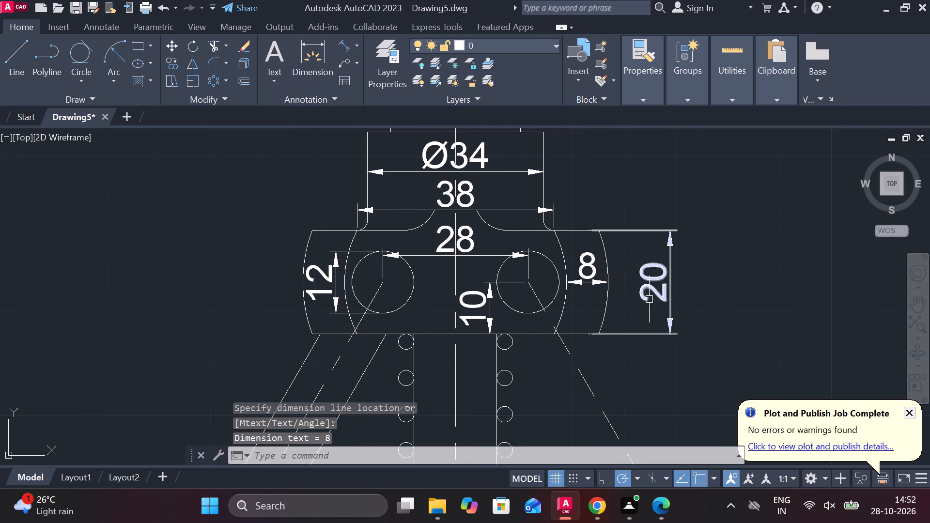
middle_drag(643, 281, 624, 333)
click(359, 42)
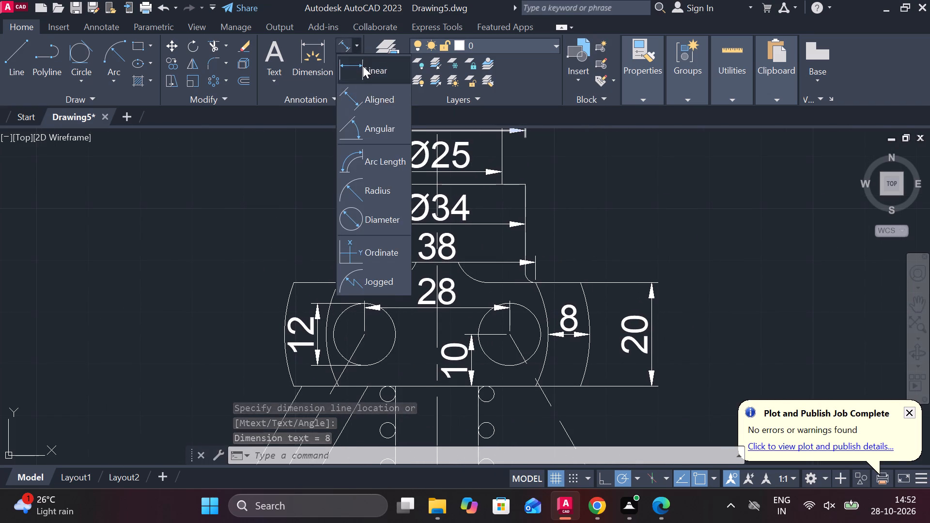
click(363, 66)
middle_drag(599, 223, 477, 313)
middle_drag(449, 299, 461, 253)
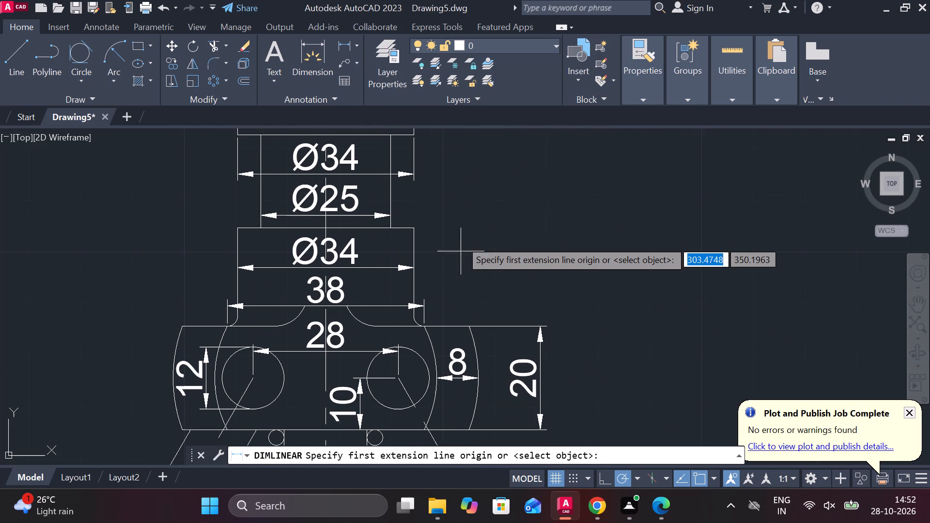
click(412, 228)
click(509, 321)
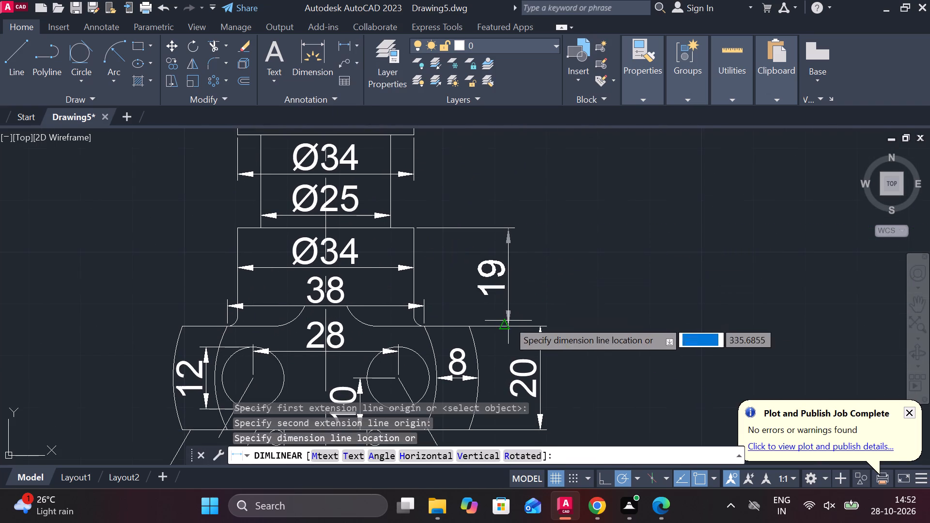
click(542, 324)
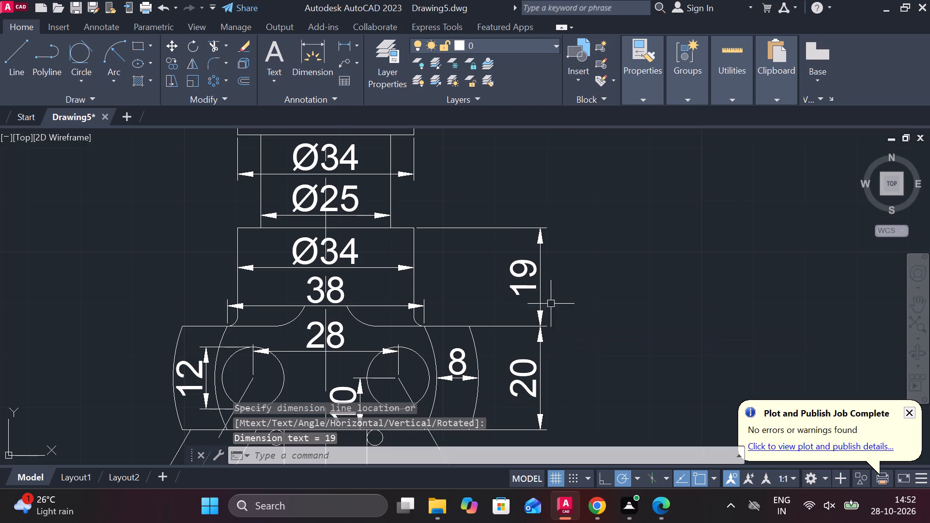
Add a vertical linear dimension for the neck between the collar's underside and the hub's top, in line with the hub's height dimension.
middle_drag(549, 238, 556, 301)
key(space)
click(395, 204)
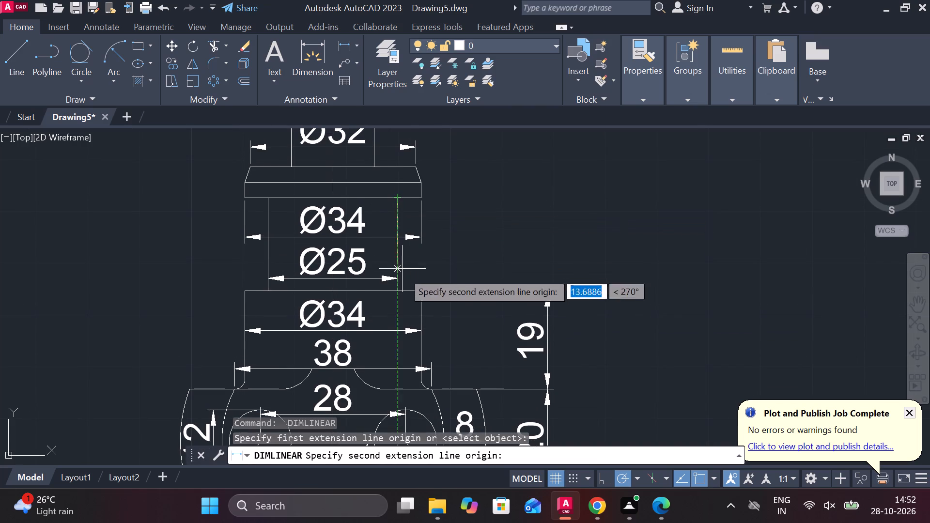
click(412, 287)
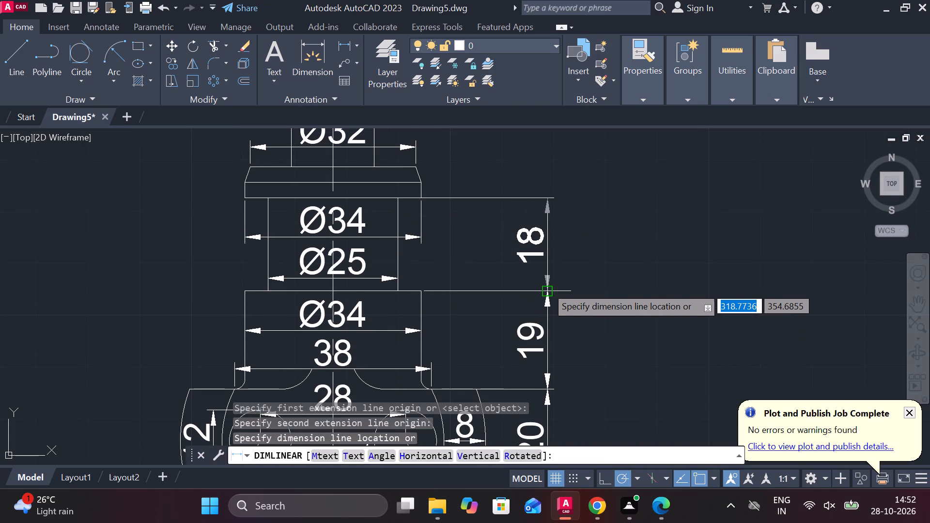
click(546, 287)
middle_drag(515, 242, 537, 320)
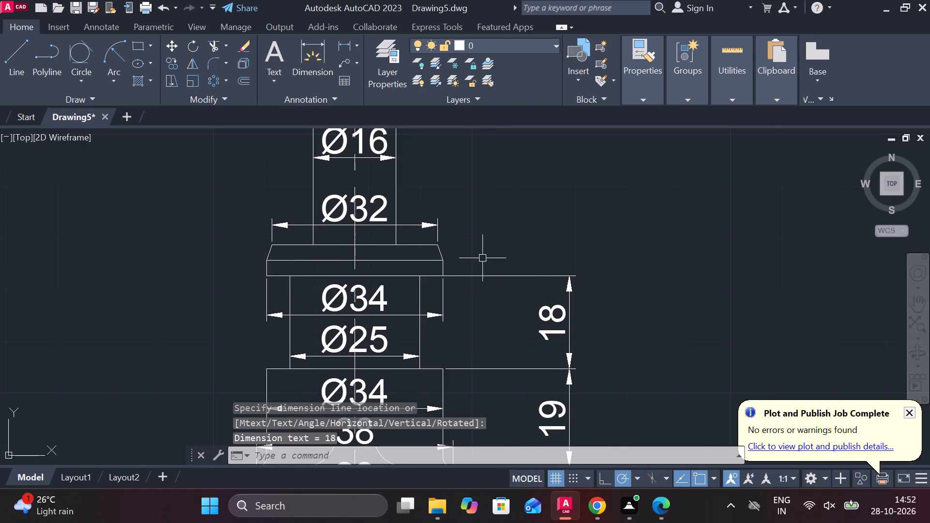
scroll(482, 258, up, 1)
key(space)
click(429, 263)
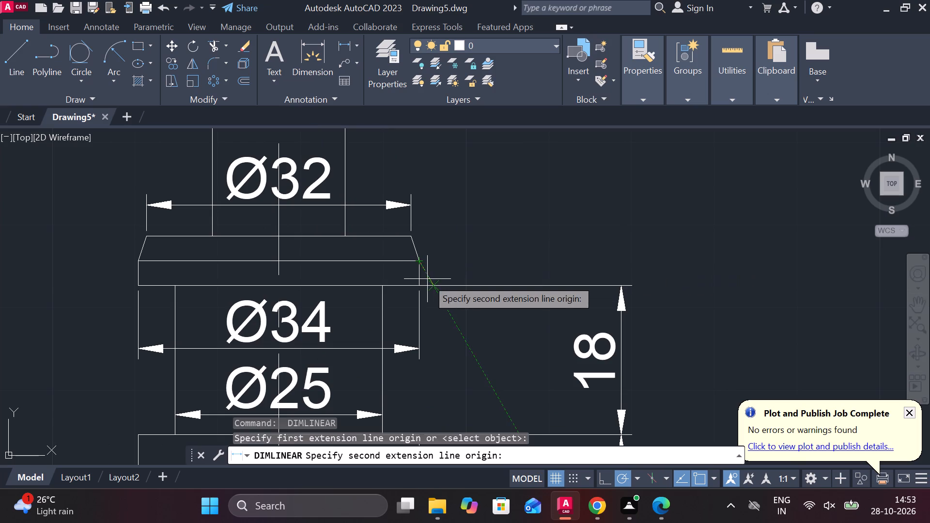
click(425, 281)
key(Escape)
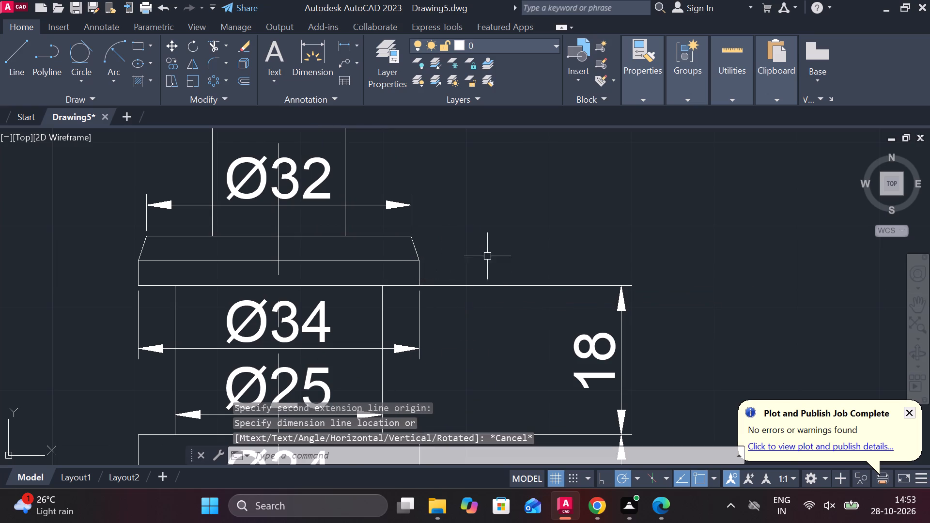
Add a vertical linear dimension for the collar's straight lower band, placing it right of the collar and inside the neck's height dimension.
key(space)
click(423, 266)
click(423, 293)
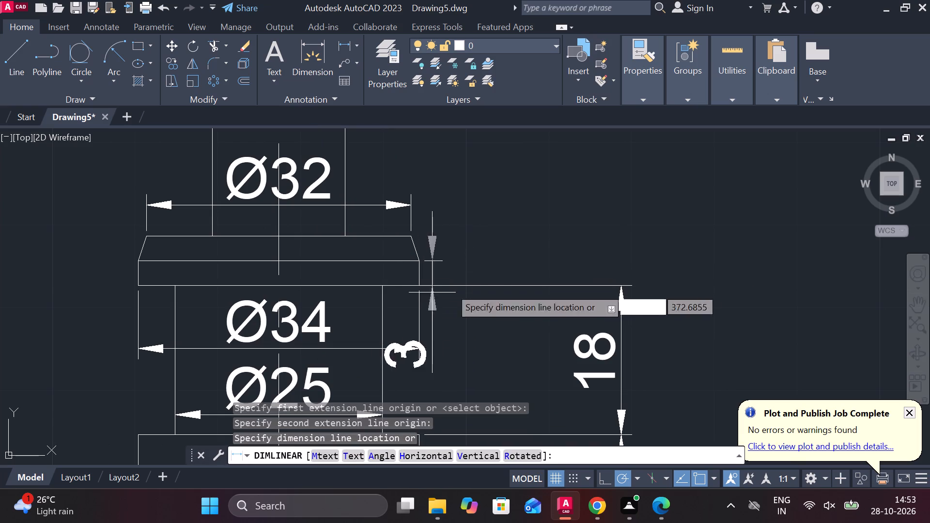
click(543, 283)
Add a vertical linear dimension for the collar's sloped upper band, placing it between the collar and the lower band's dimension.
key(space)
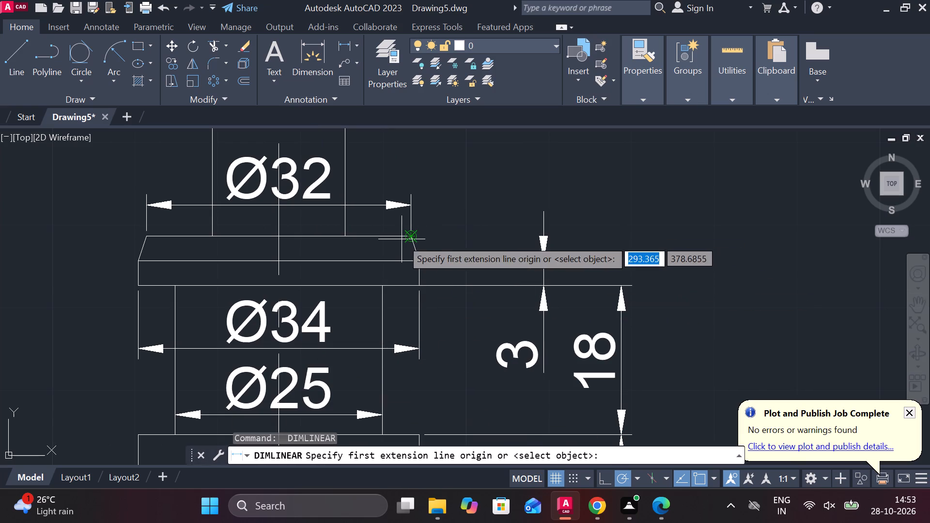
click(403, 239)
click(416, 259)
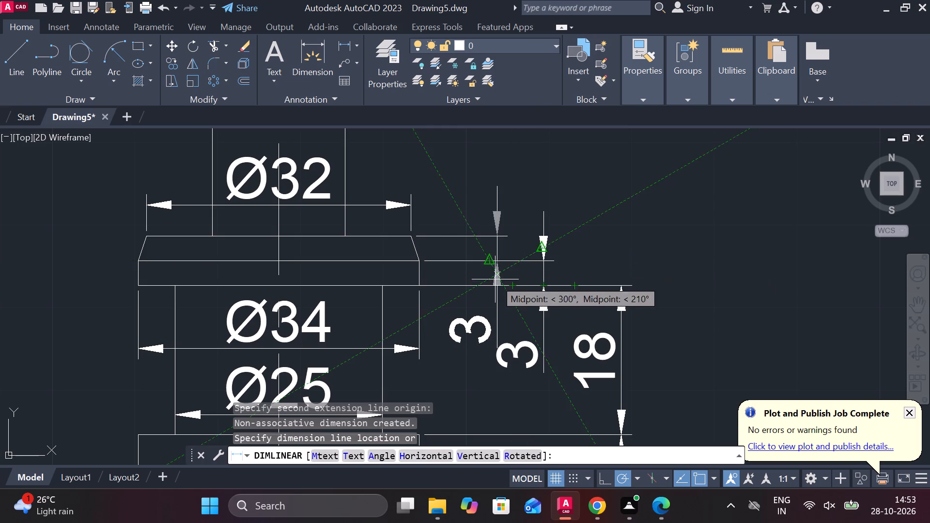
click(493, 283)
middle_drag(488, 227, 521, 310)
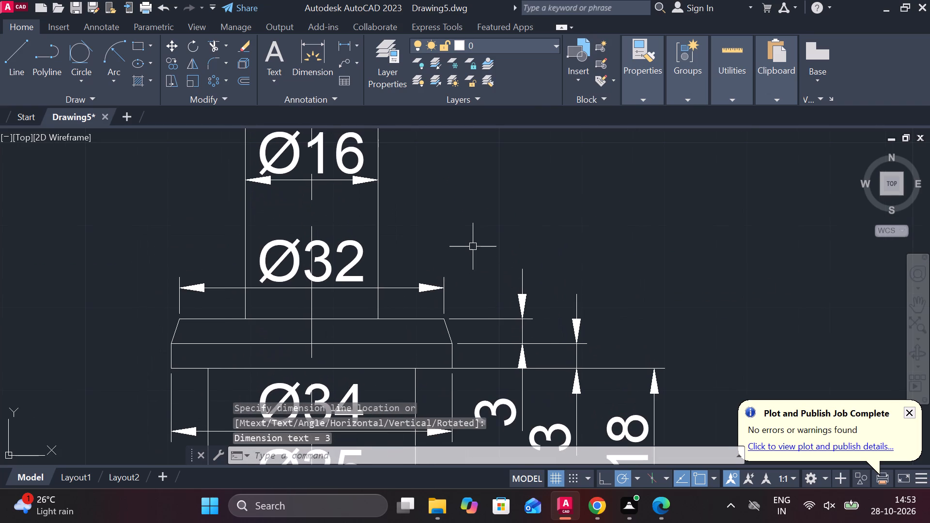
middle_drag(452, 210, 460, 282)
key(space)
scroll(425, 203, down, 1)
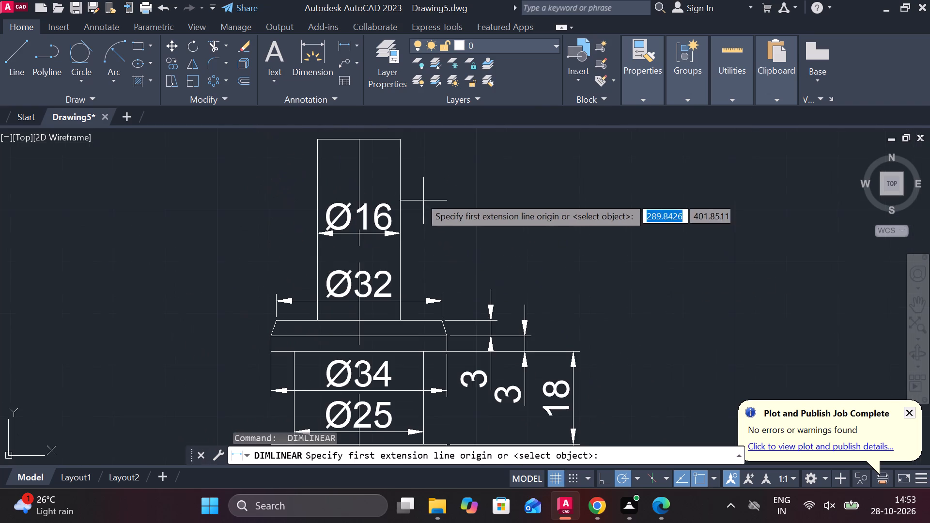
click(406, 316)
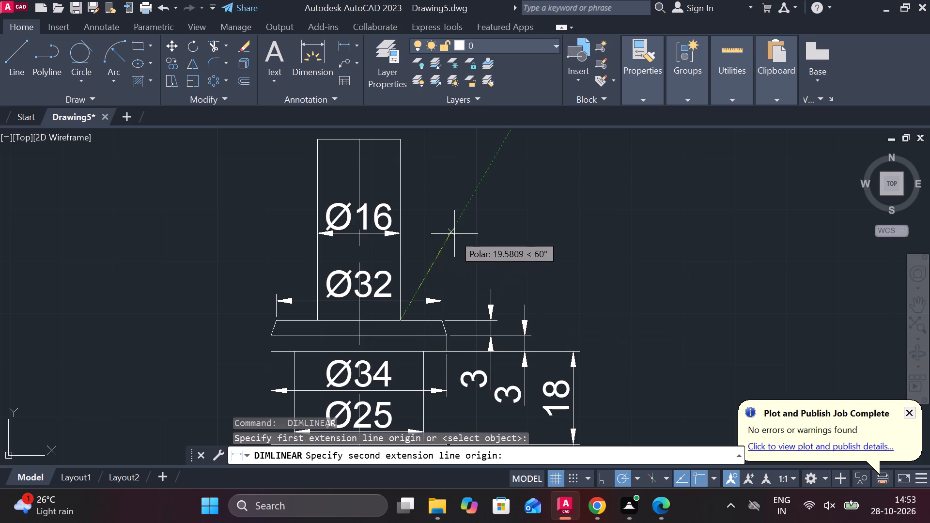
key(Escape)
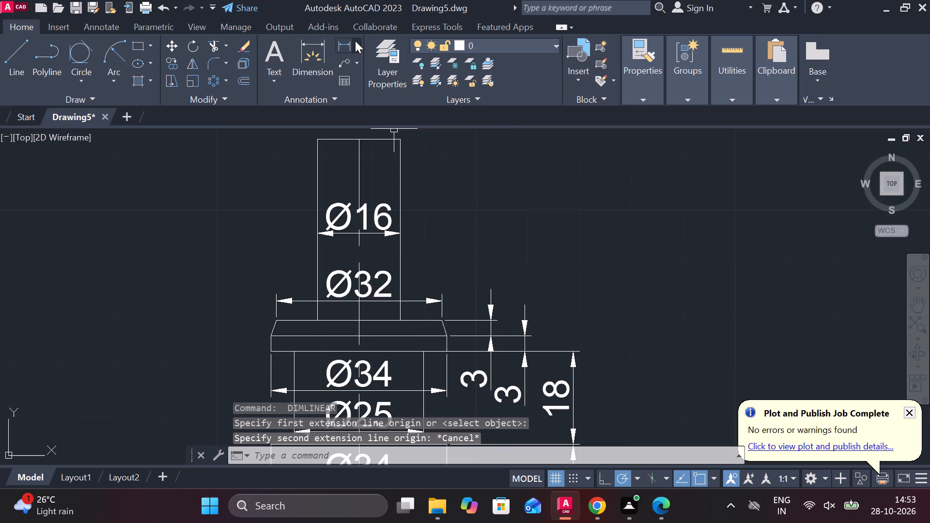
Add a vertical linear dimension for the shaft from its top edge to the collar's top, in line with the neck's height dimension.
click(340, 46)
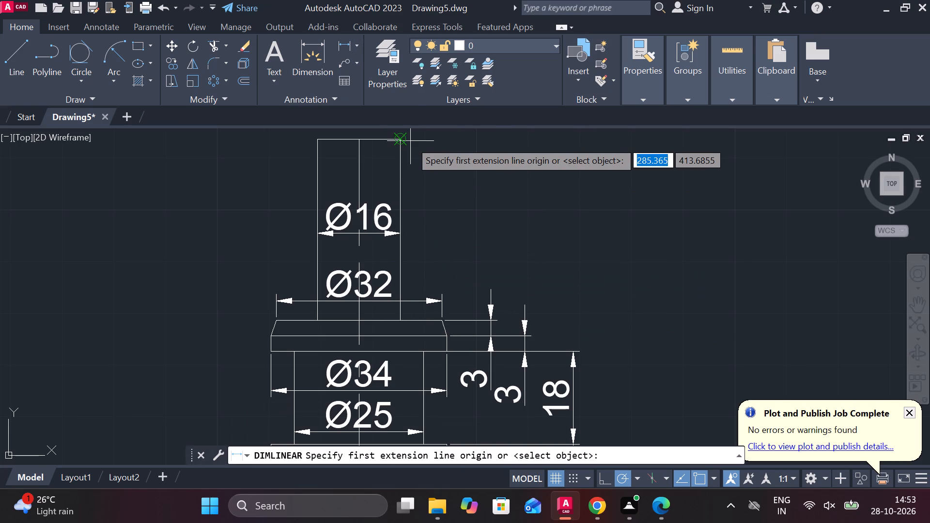
click(403, 141)
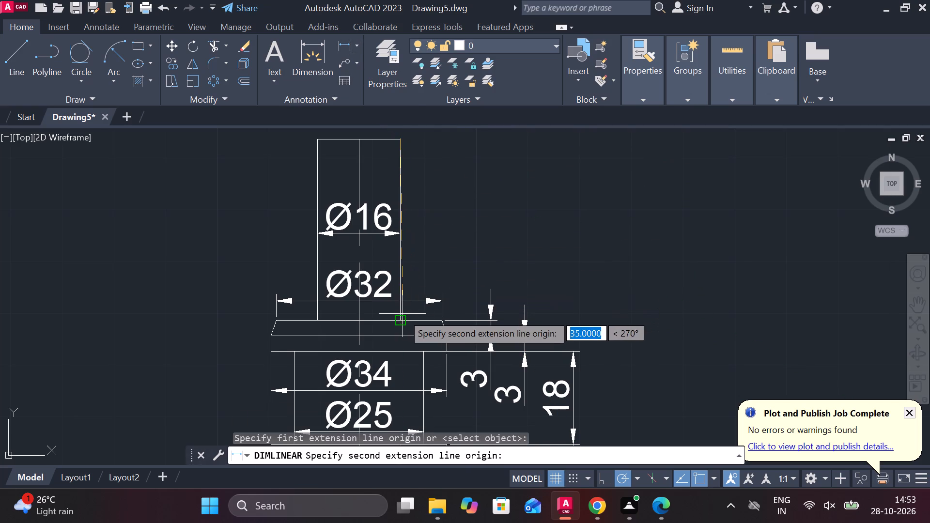
click(403, 314)
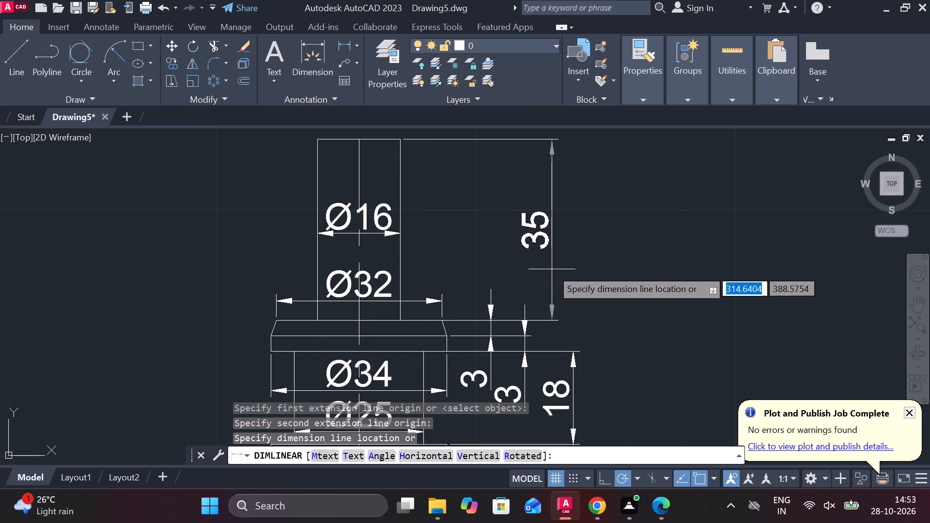
click(570, 349)
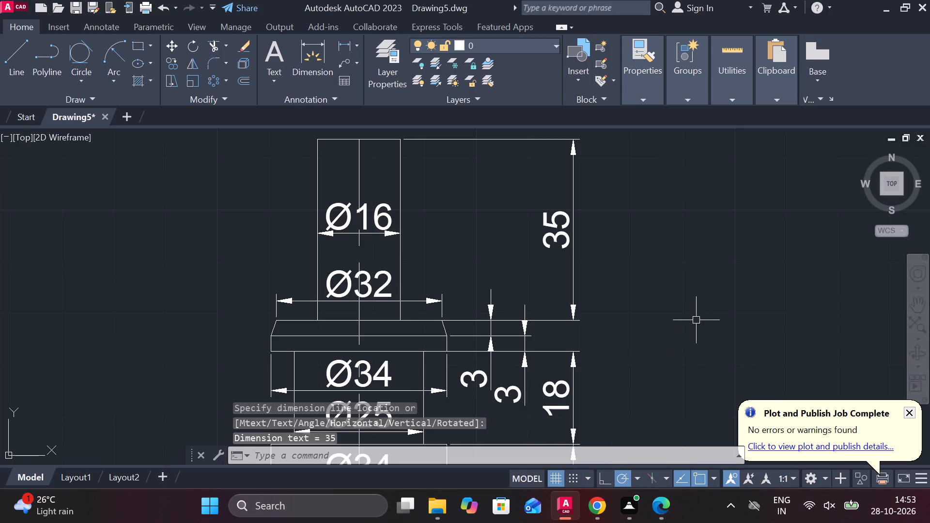
Add a vertical linear dimension between the centres of two adjacent right-hand spring coils, placing it just right of the spring.
middle_drag(696, 320, 590, 209)
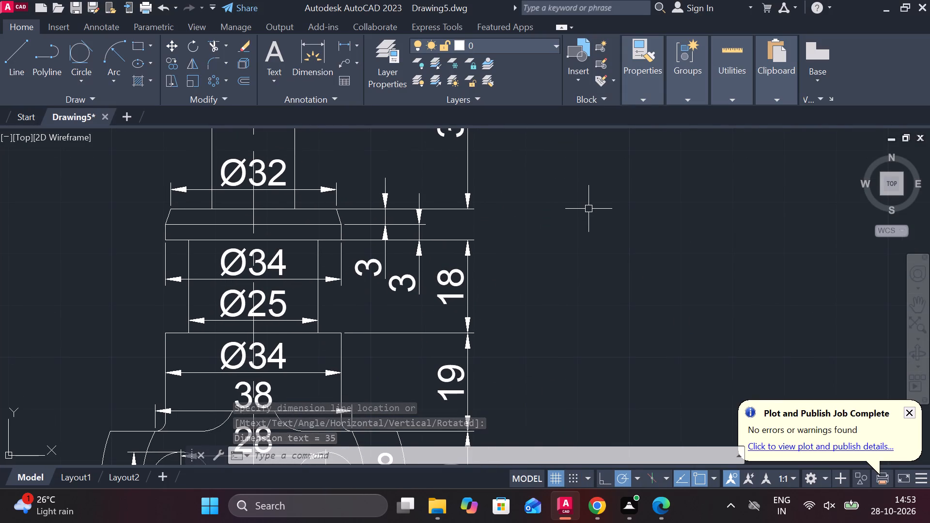
middle_drag(467, 251, 468, 238)
scroll(497, 249, down, 2)
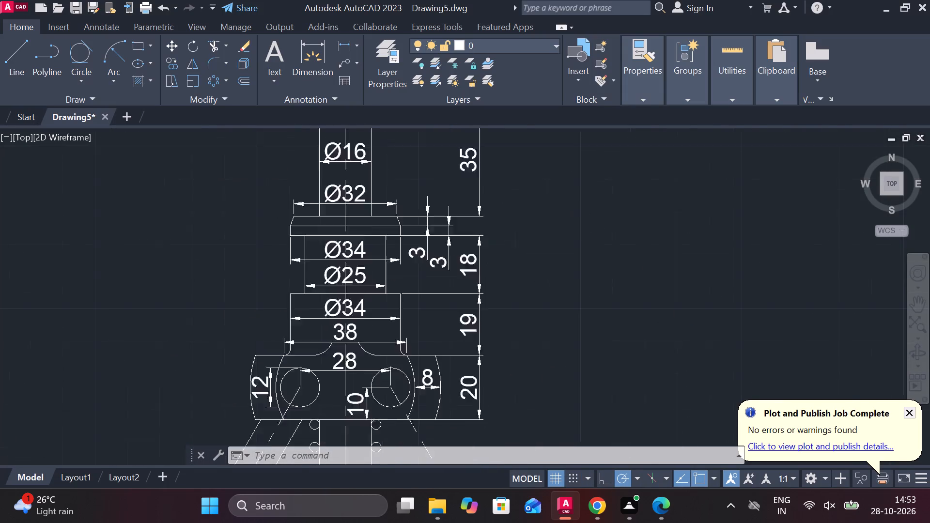
middle_drag(495, 334, 493, 258)
scroll(461, 284, up, 1)
middle_drag(470, 292, 464, 253)
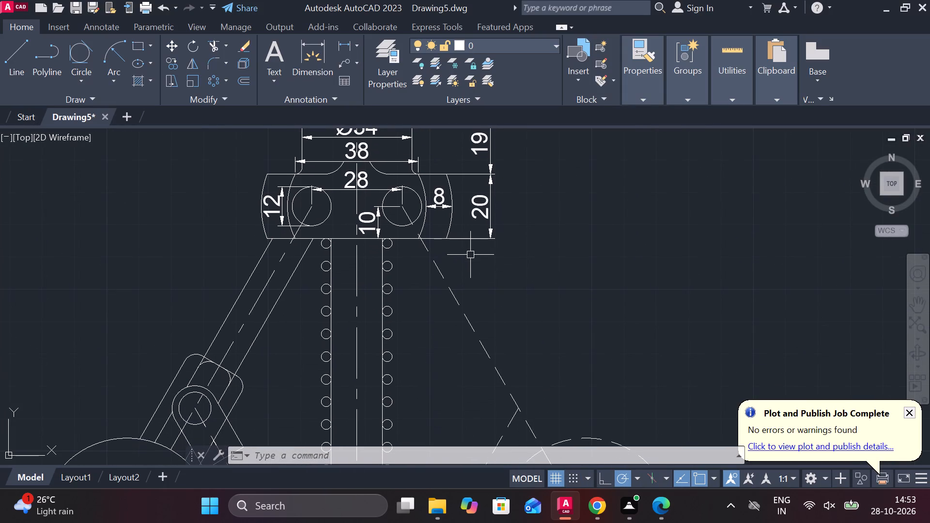
click(340, 44)
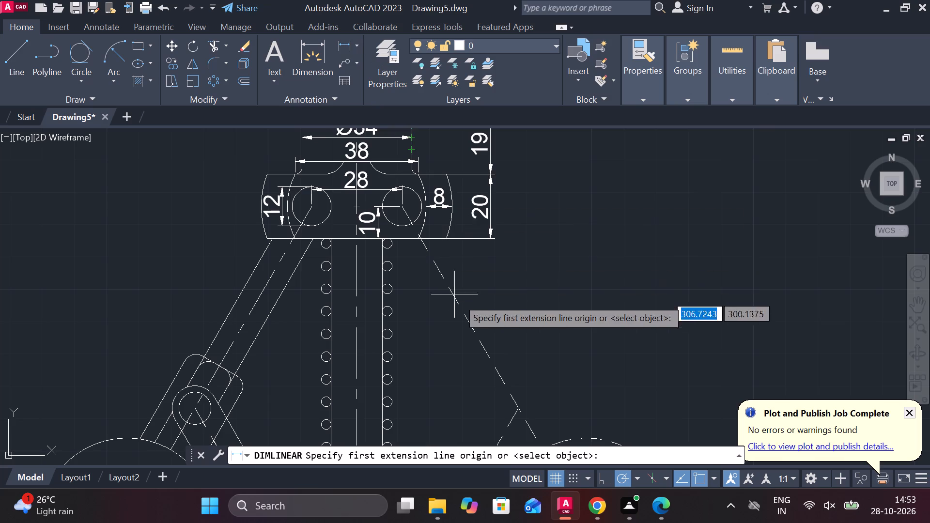
middle_drag(473, 292, 471, 270)
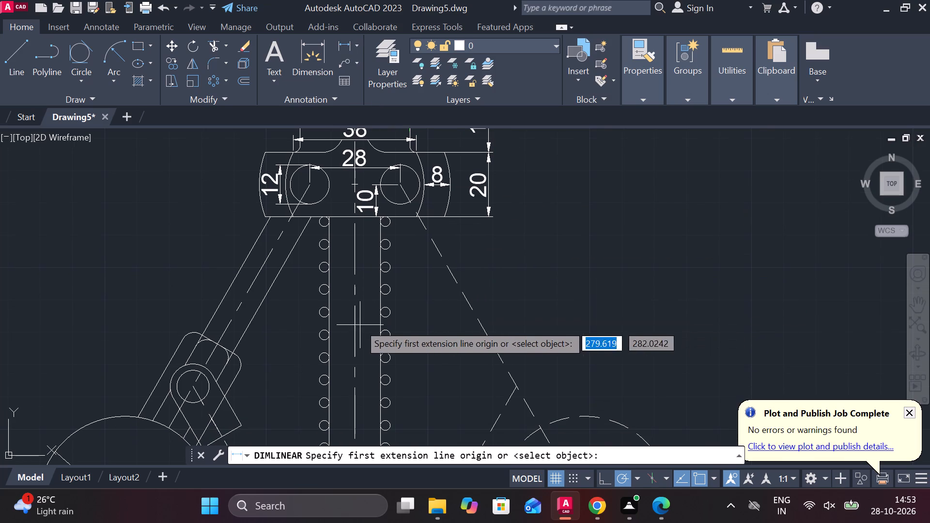
scroll(364, 297, up, 2)
click(417, 219)
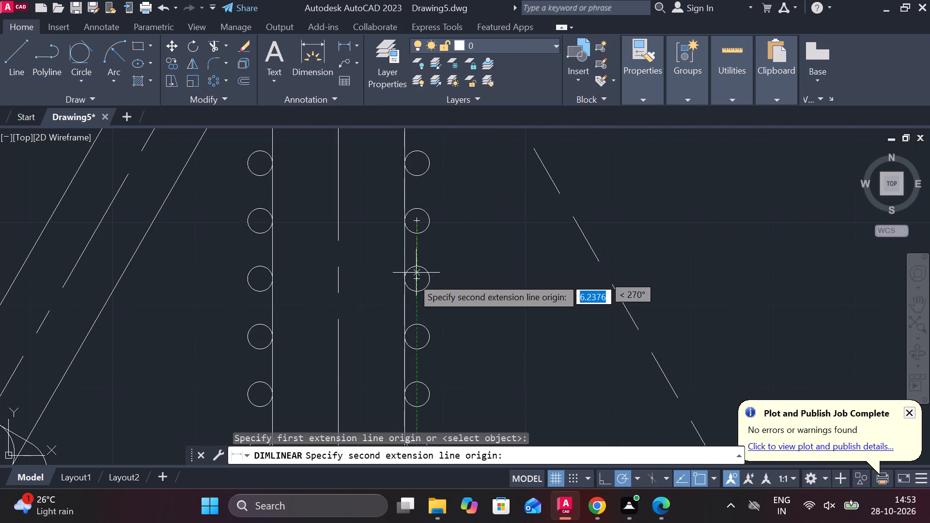
click(414, 280)
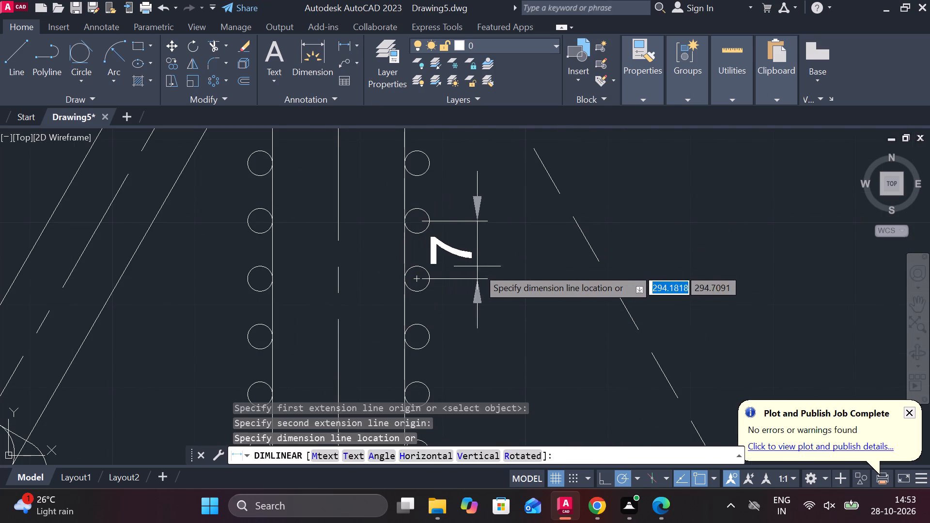
click(481, 271)
Add a vertical linear dimension from the pivot block's underside to the lower block's top, placing it right of the coil pitch dimension.
scroll(499, 274, down, 1)
middle_drag(539, 298, 515, 251)
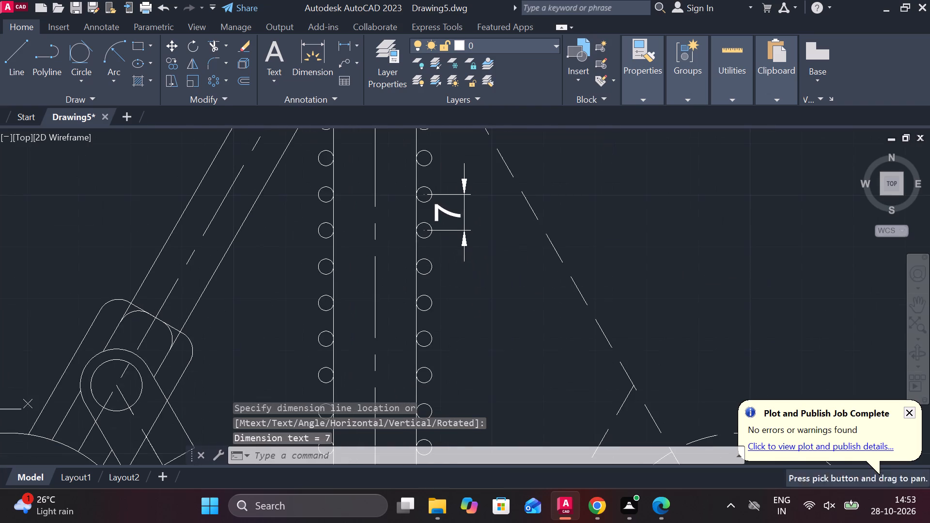
key(space)
middle_drag(516, 248, 515, 311)
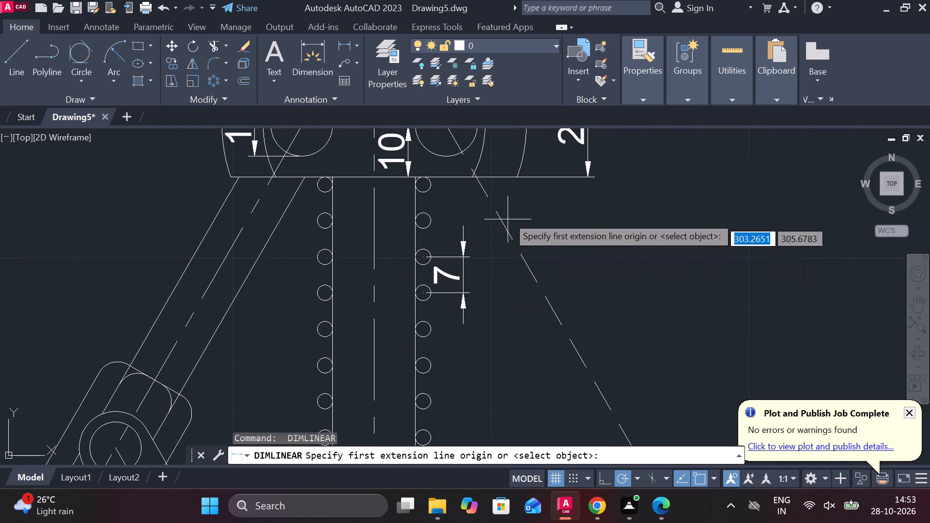
click(533, 173)
scroll(540, 282, down, 2)
middle_drag(548, 314, 542, 243)
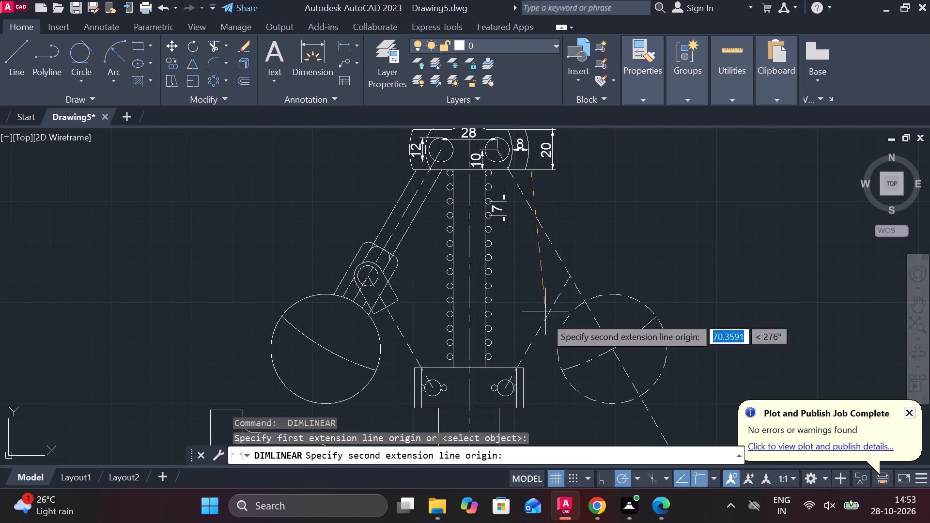
click(519, 367)
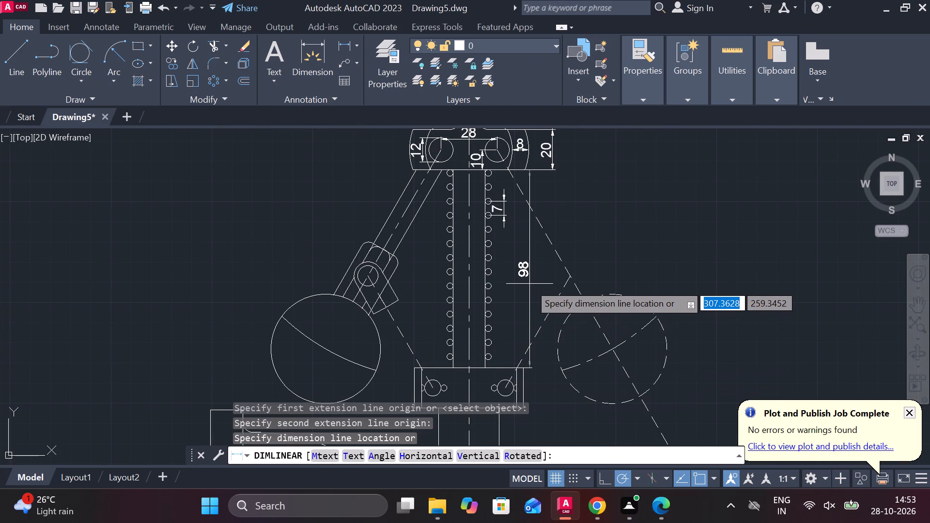
scroll(529, 284, up, 1)
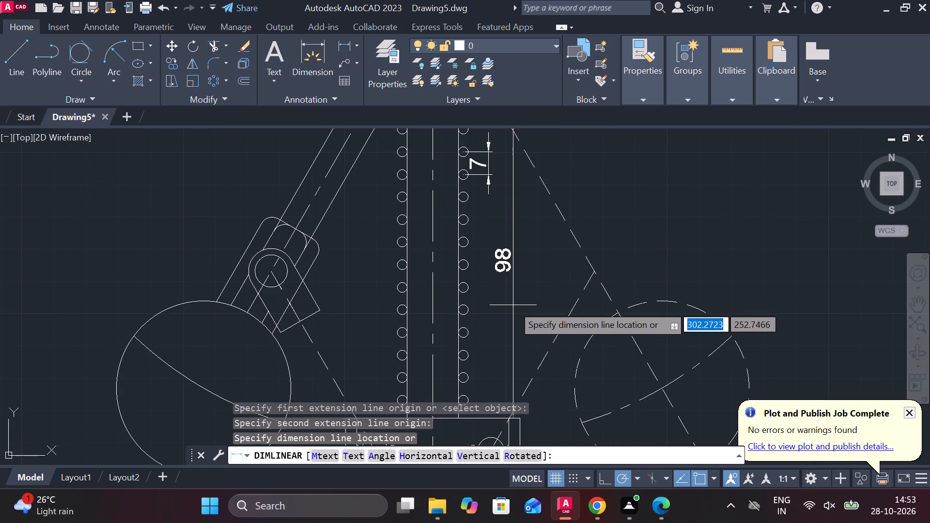
click(513, 305)
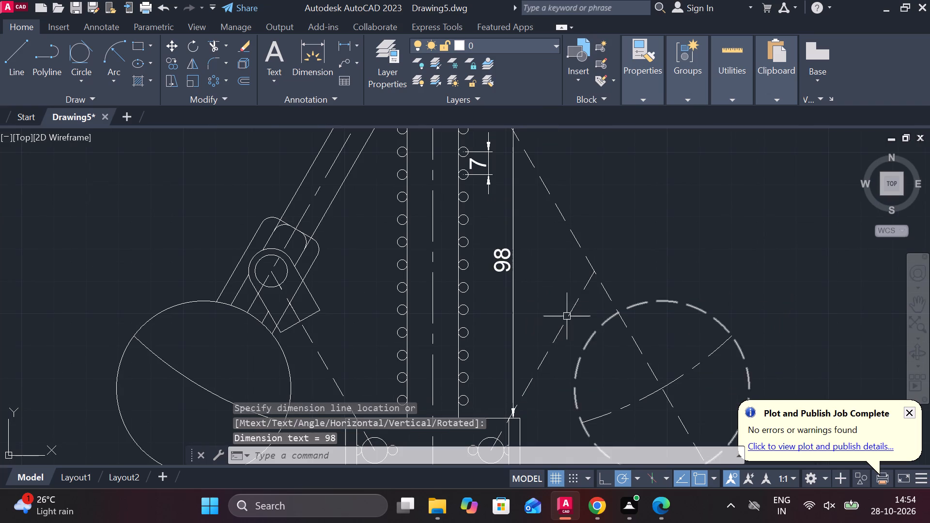
Add a vertical linear dimension across one right-hand spring coil circle, top to bottom, placing it between the spring and the spring-length dimension.
scroll(468, 263, up, 3)
middle_drag(499, 287, 508, 312)
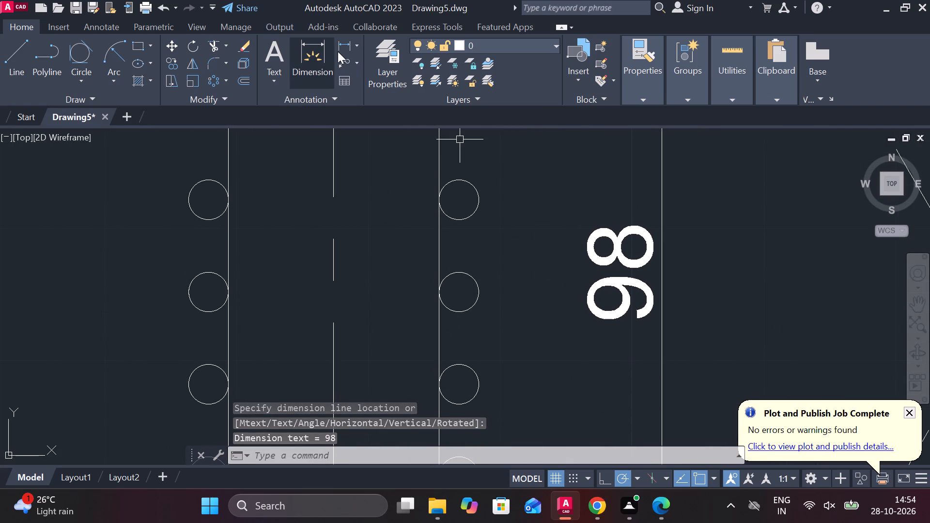
click(346, 50)
middle_drag(469, 190, 461, 278)
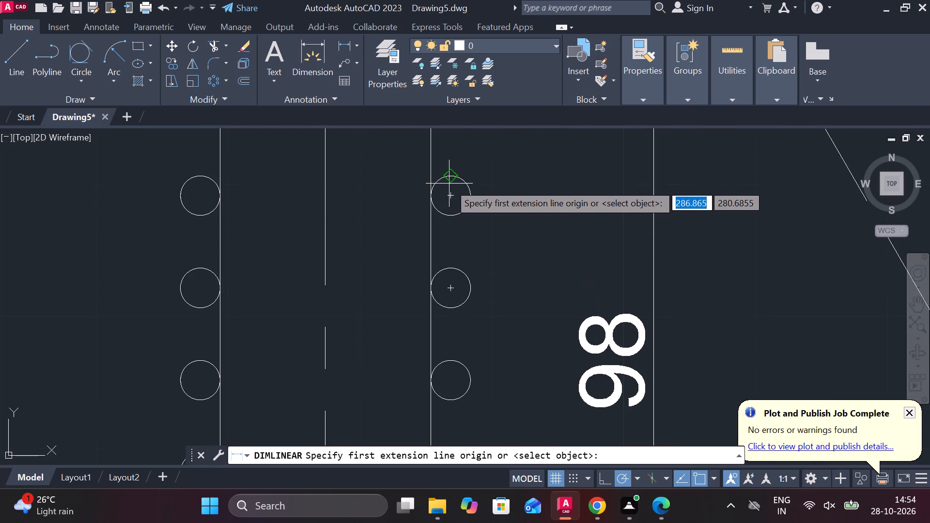
click(449, 184)
click(452, 216)
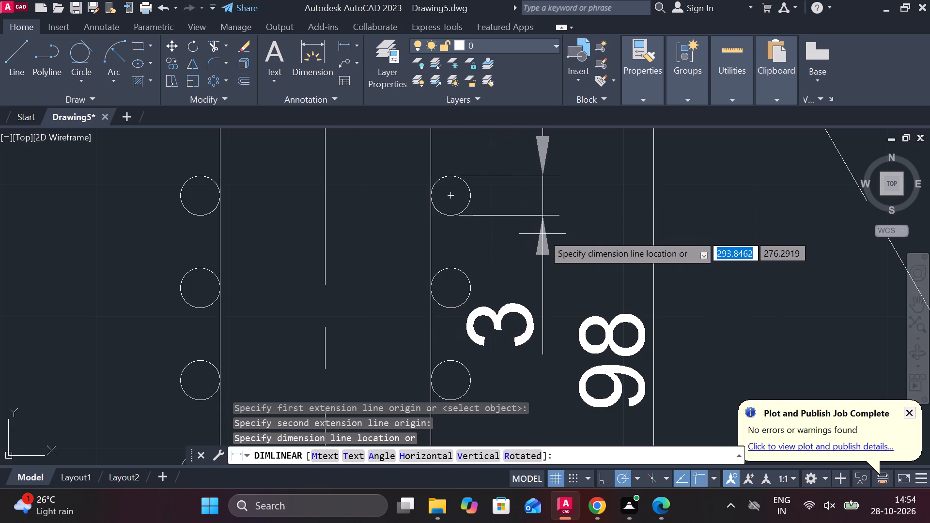
click(542, 234)
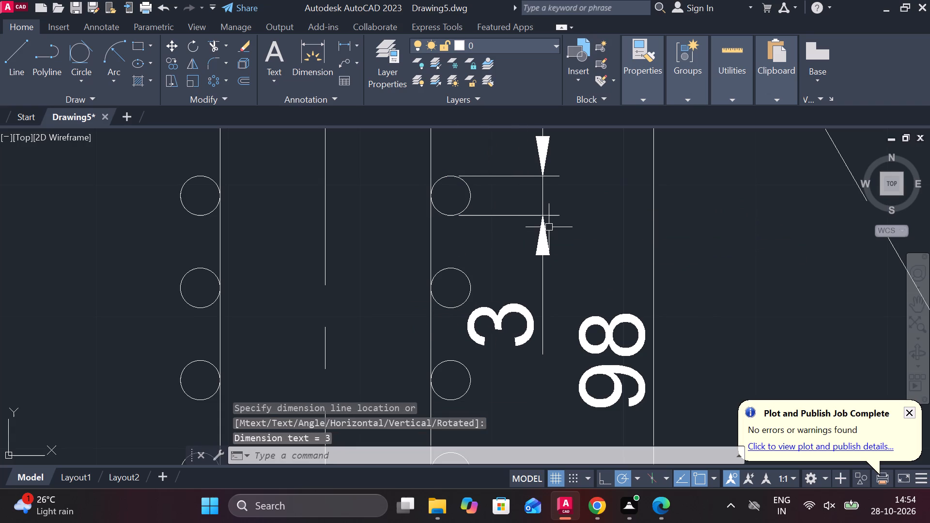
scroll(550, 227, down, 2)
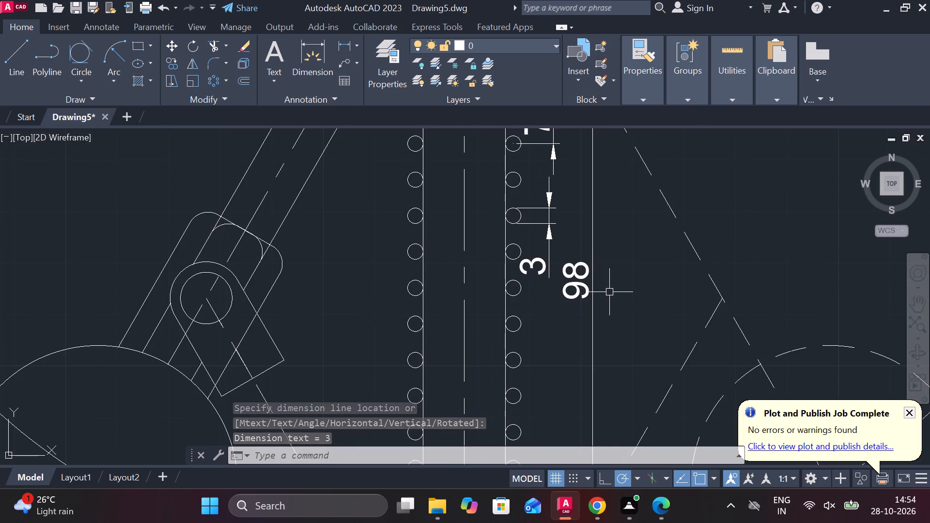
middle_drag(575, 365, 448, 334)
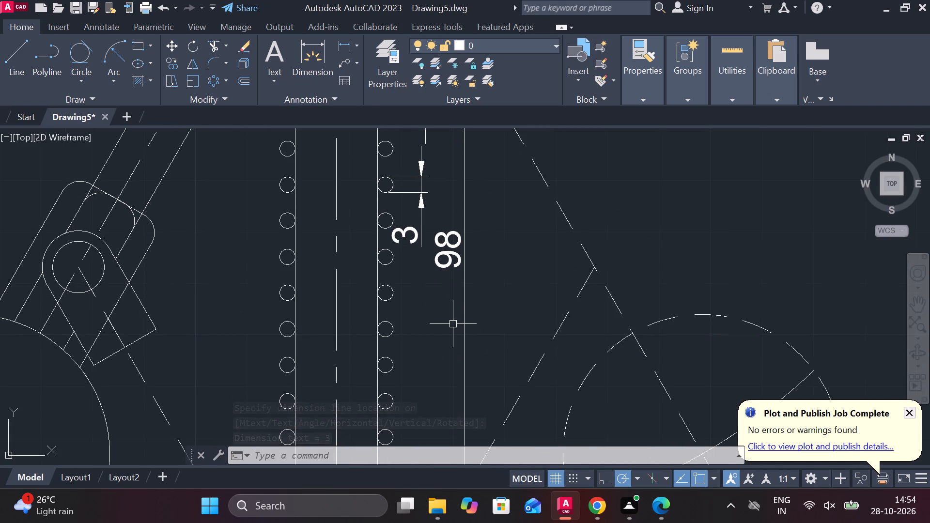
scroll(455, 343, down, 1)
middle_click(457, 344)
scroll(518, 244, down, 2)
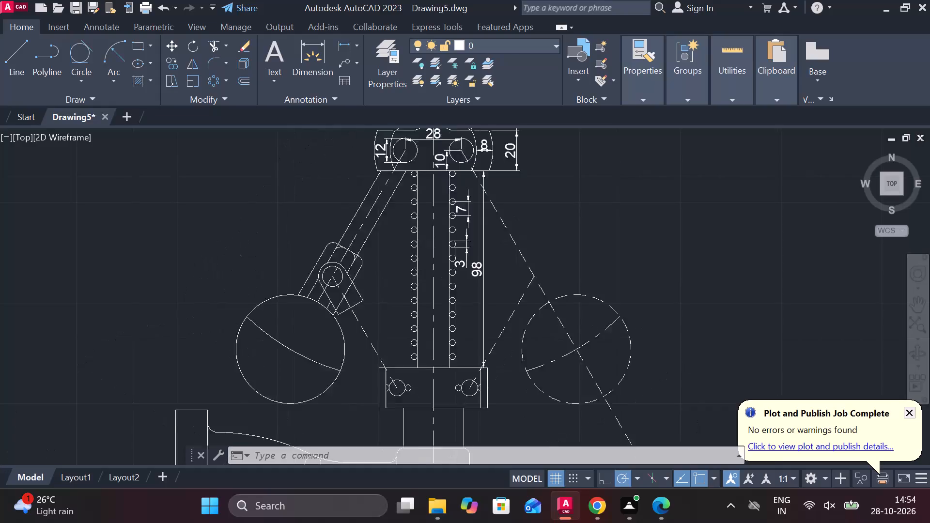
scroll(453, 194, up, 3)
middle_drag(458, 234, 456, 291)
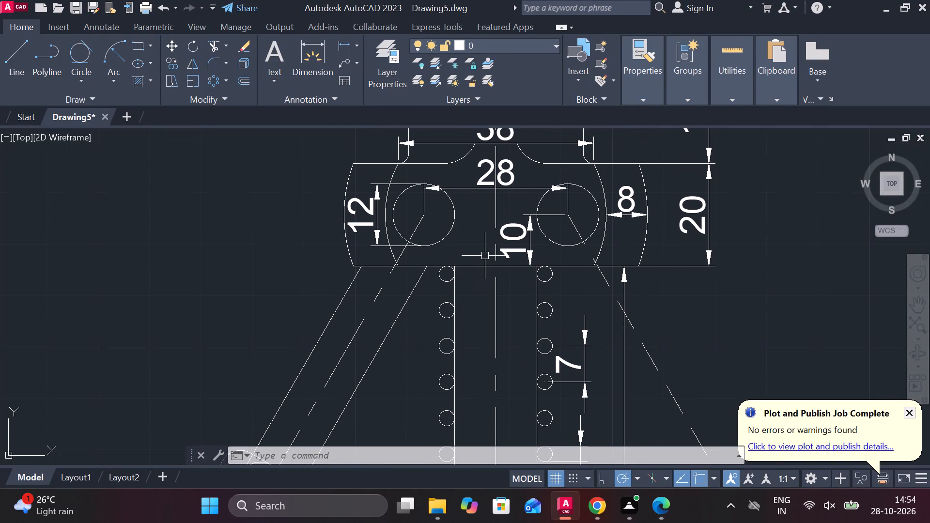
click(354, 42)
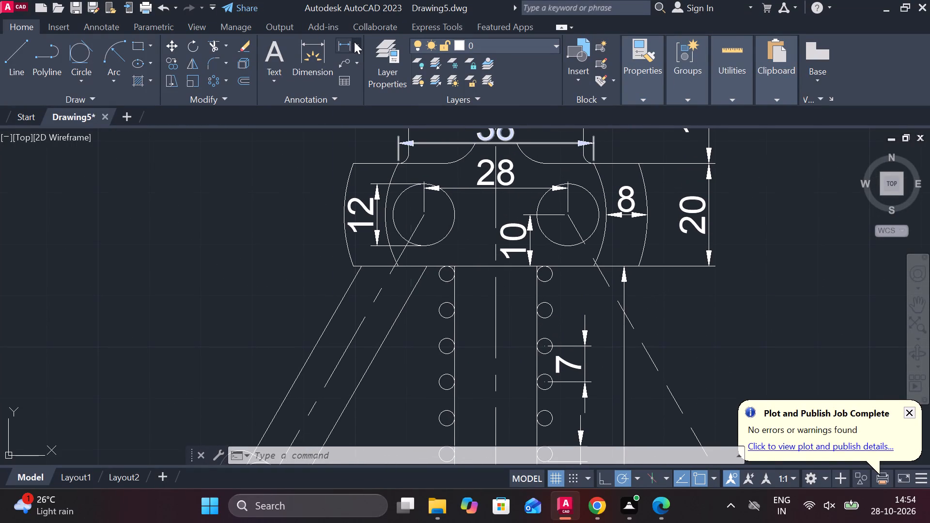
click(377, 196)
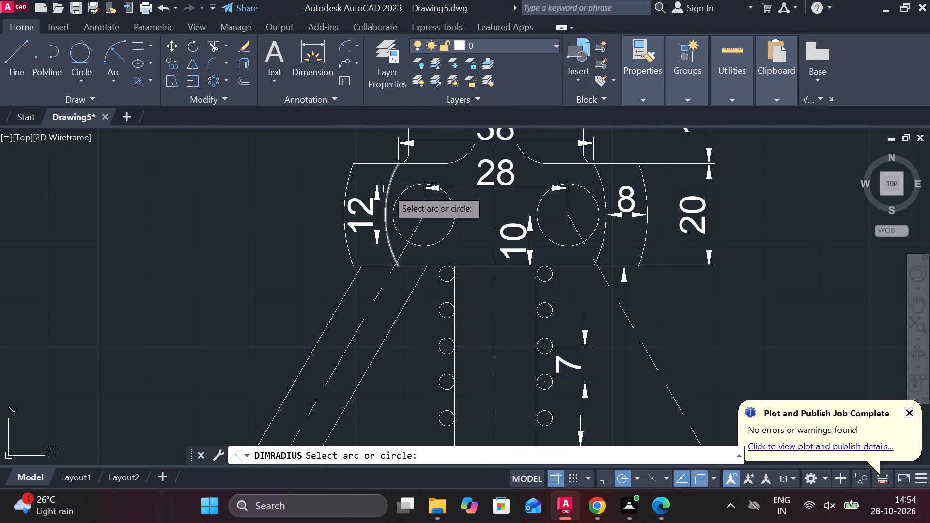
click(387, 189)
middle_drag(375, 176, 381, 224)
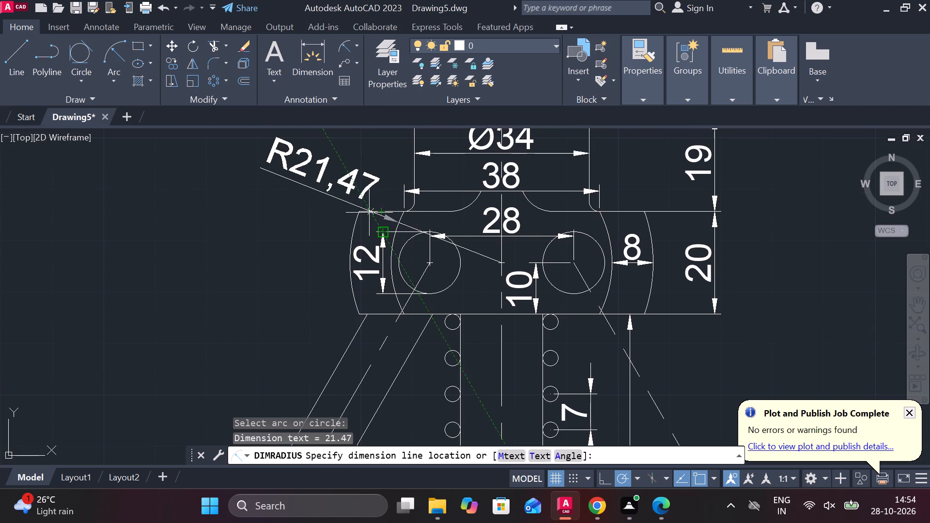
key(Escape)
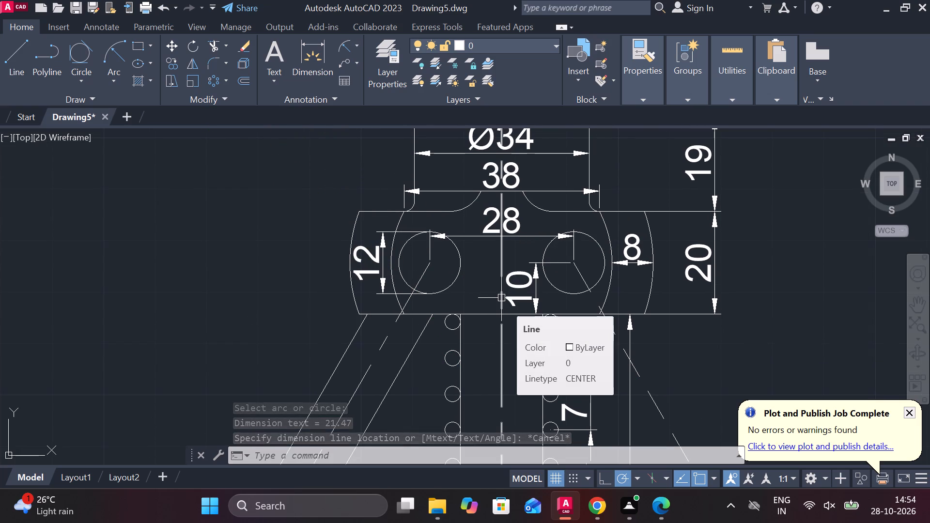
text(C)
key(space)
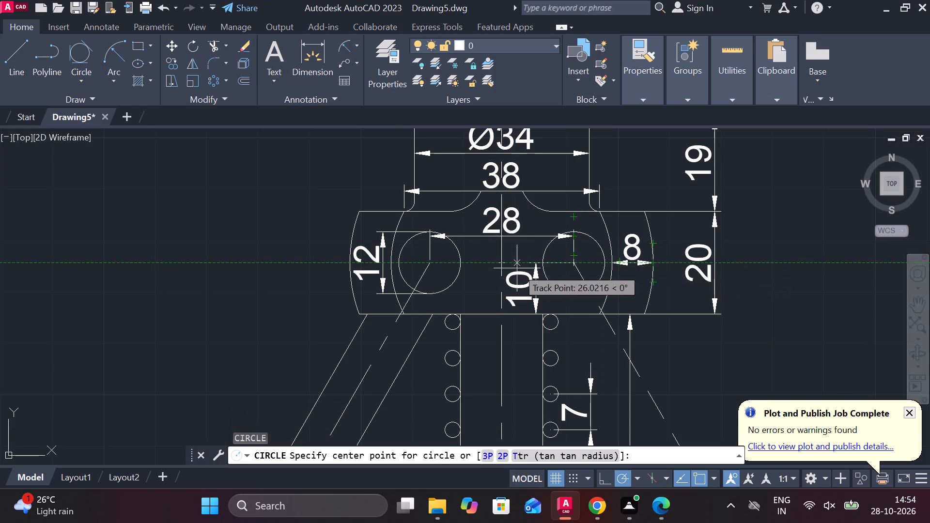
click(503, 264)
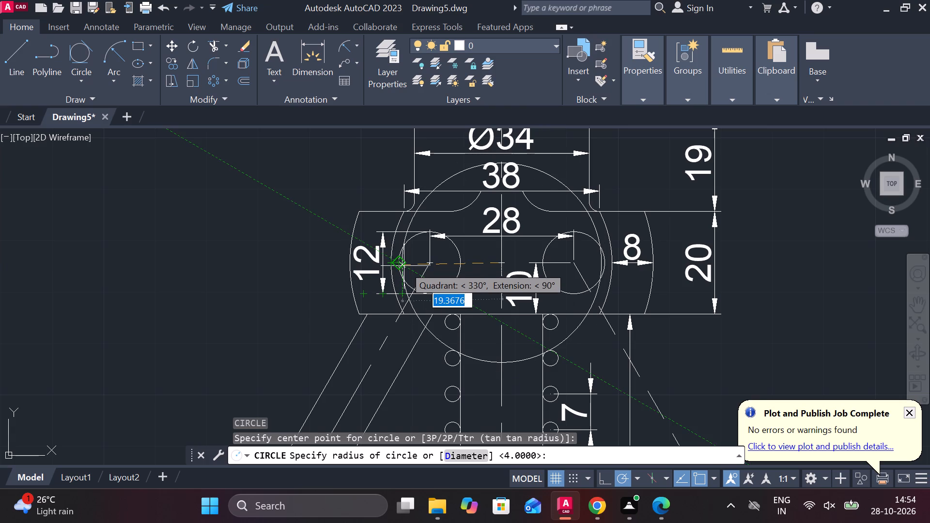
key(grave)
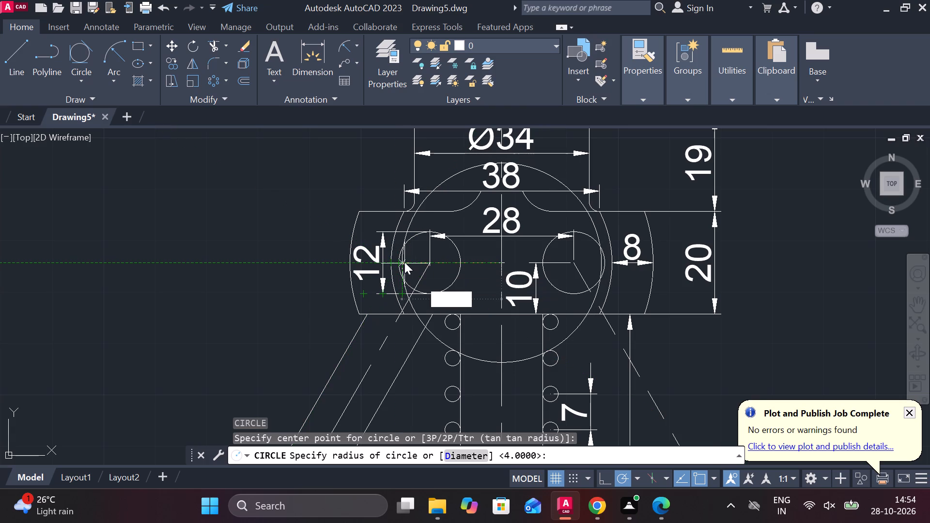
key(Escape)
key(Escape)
Add an aligned dimension from the pivot block's right-hand hole centre to the dashed right arm's joint, placing it outside the arm.
scroll(668, 292, down, 1)
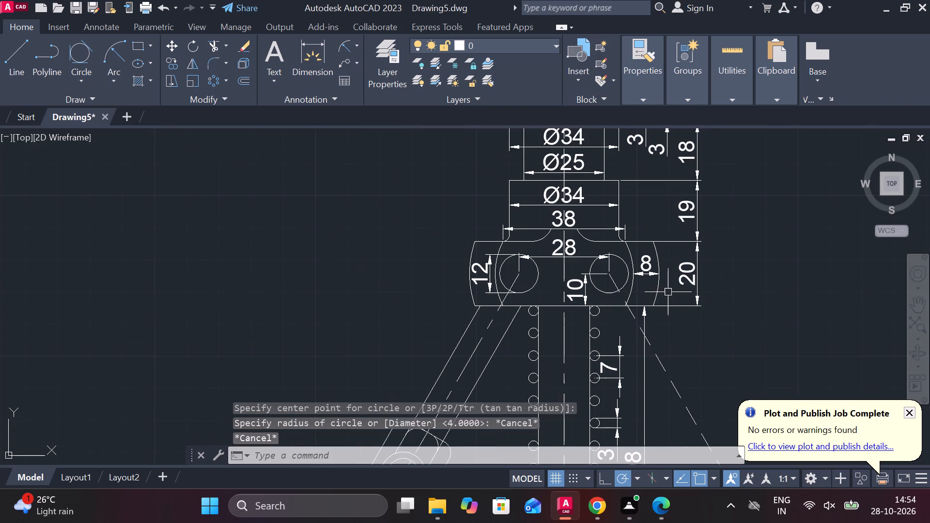
middle_drag(706, 297, 506, 277)
scroll(541, 281, down, 2)
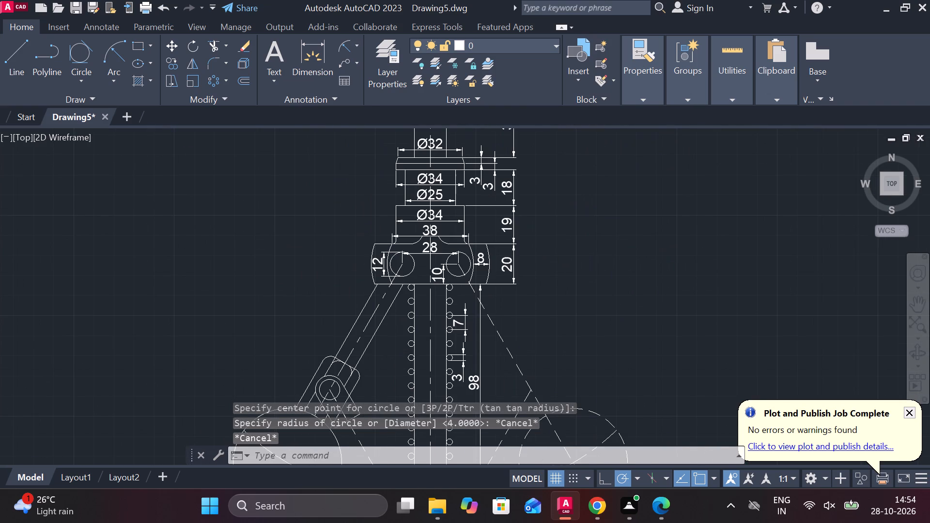
middle_drag(554, 318, 456, 284)
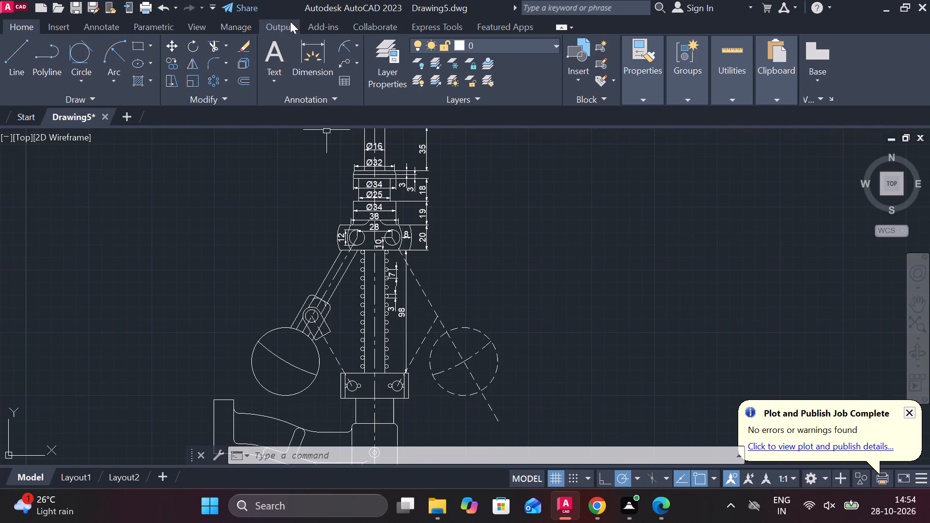
click(358, 46)
click(367, 103)
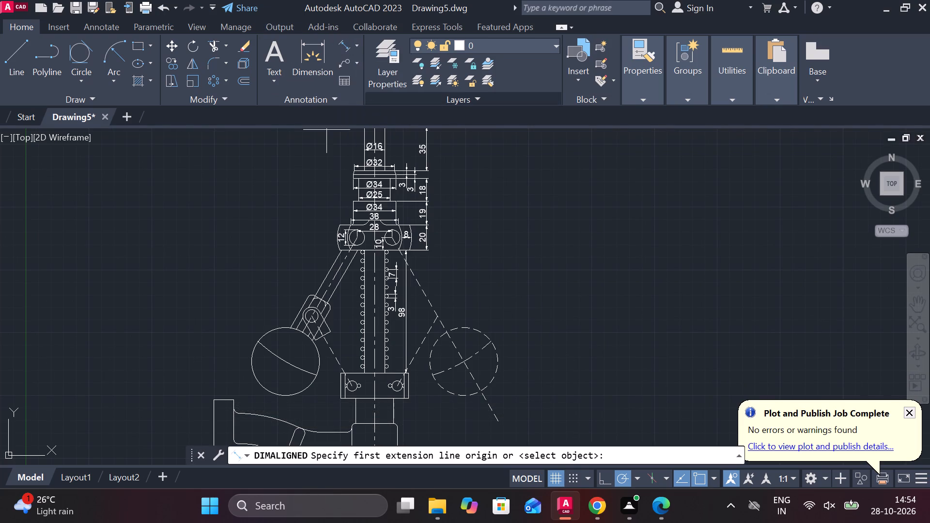
scroll(417, 270, up, 2)
click(348, 184)
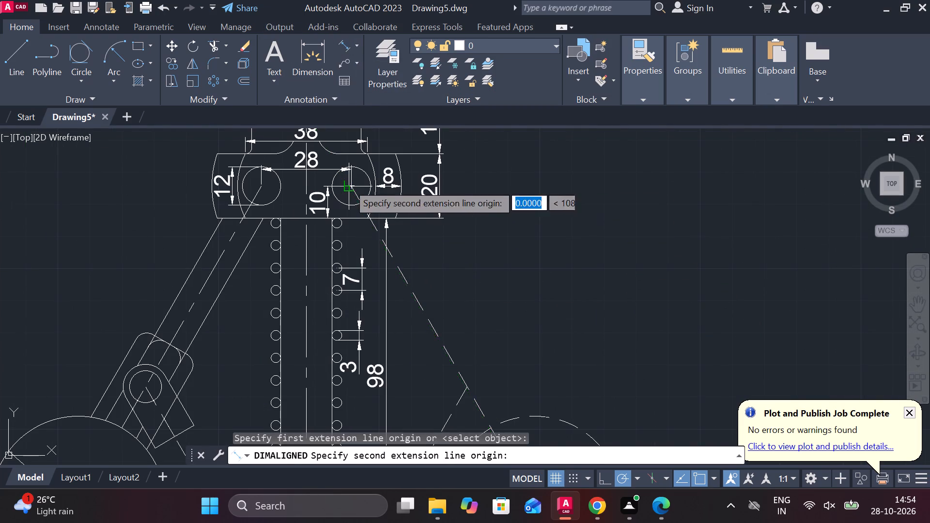
click(469, 393)
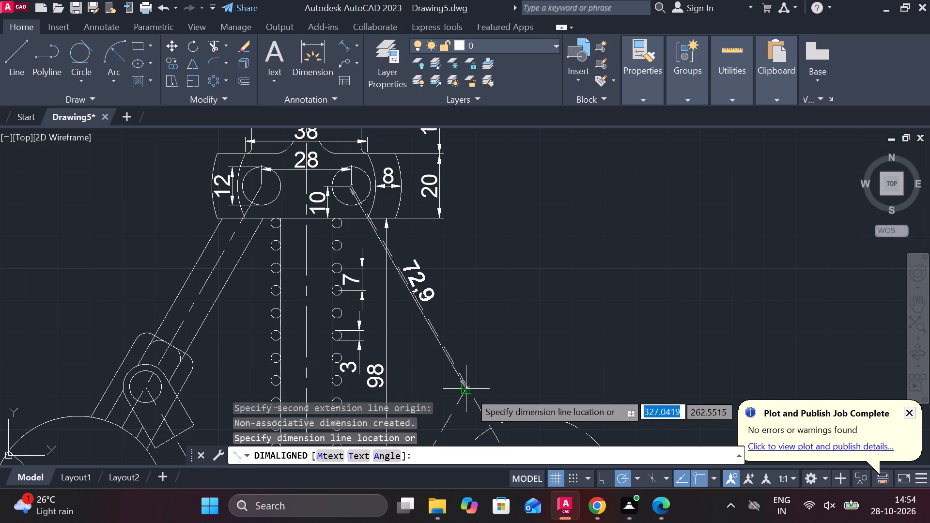
middle_drag(517, 335, 498, 361)
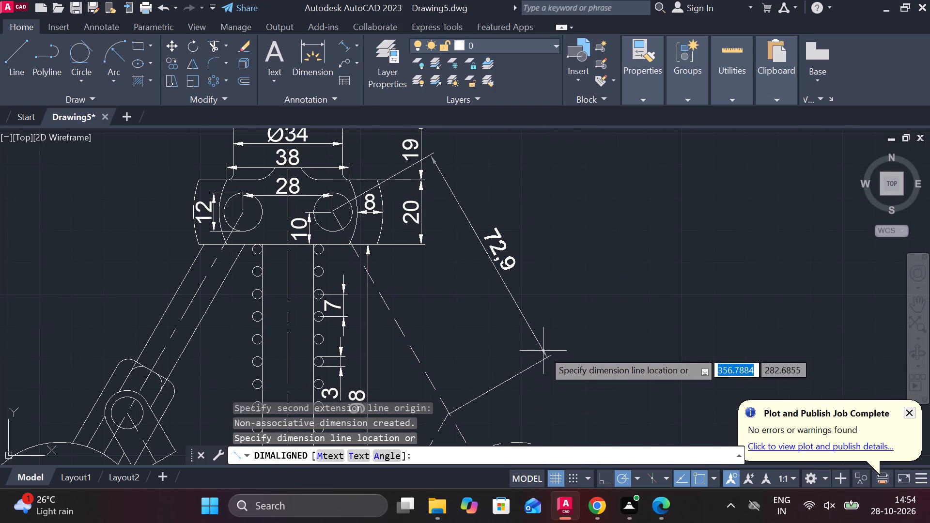
click(549, 349)
Override the upper right arm's aligned dimension text with 70.
double_click(505, 238)
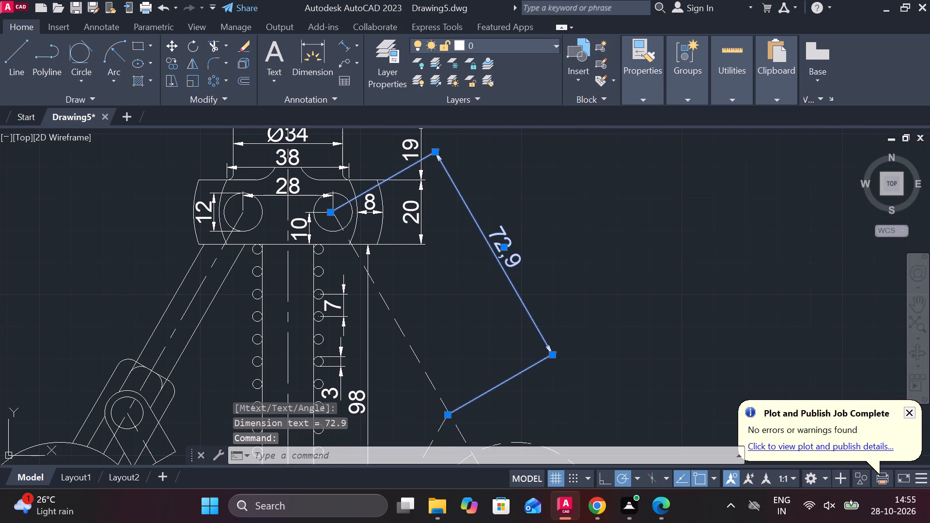
key(Right)
key(BackSpace)
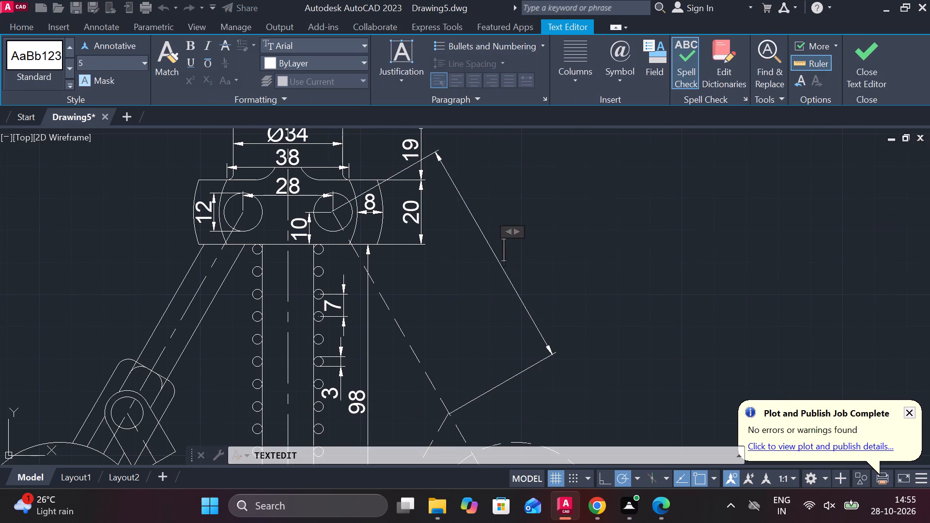
text(70)
click(862, 61)
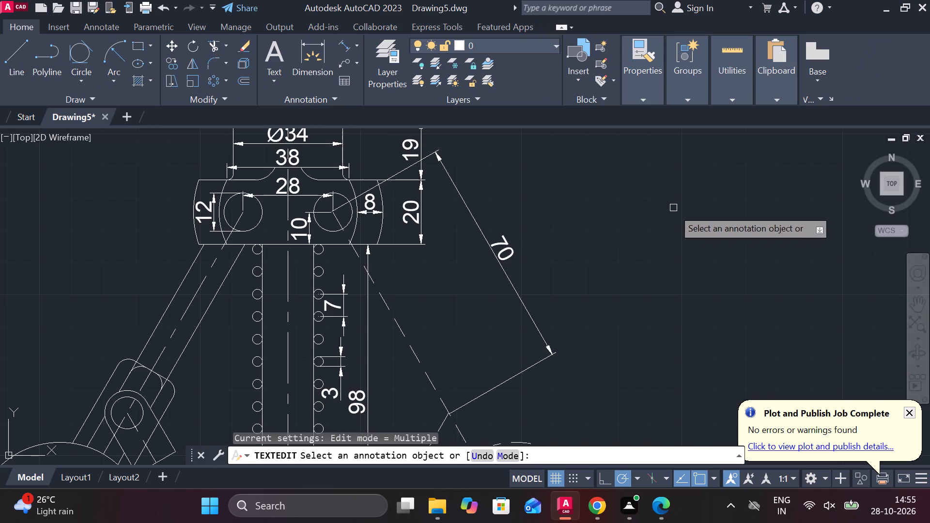
Add an aligned dimension from the lower block's right-hand hole centre to the dashed right arm's joint, placing it across the dashed ball.
click(348, 48)
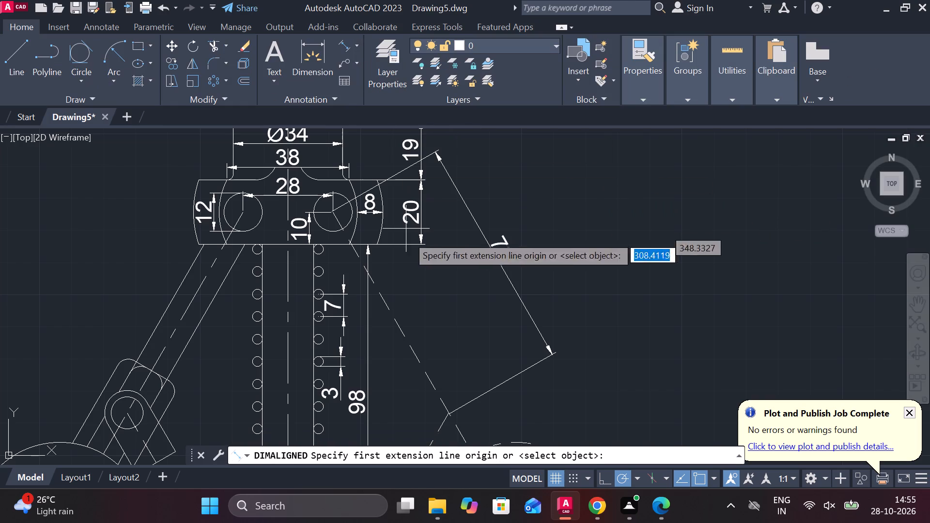
middle_drag(417, 272, 393, 207)
middle_drag(412, 270, 408, 171)
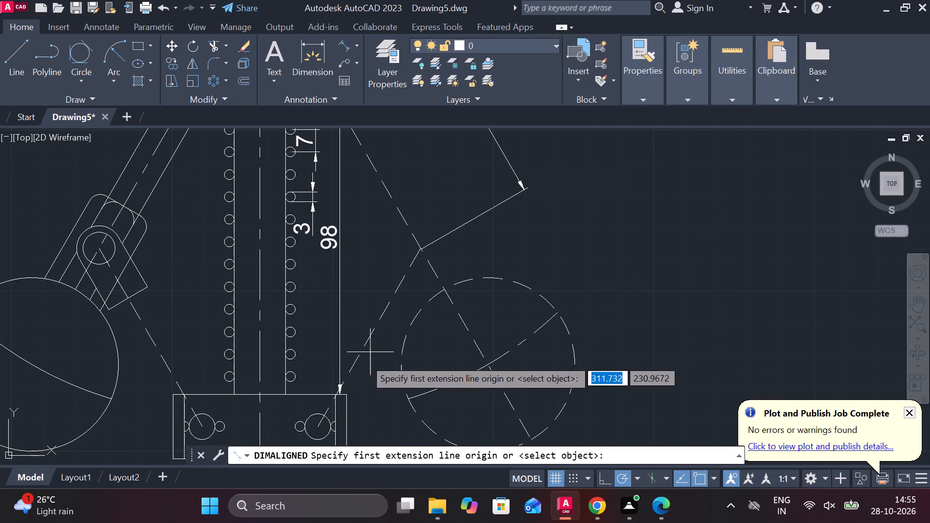
click(313, 425)
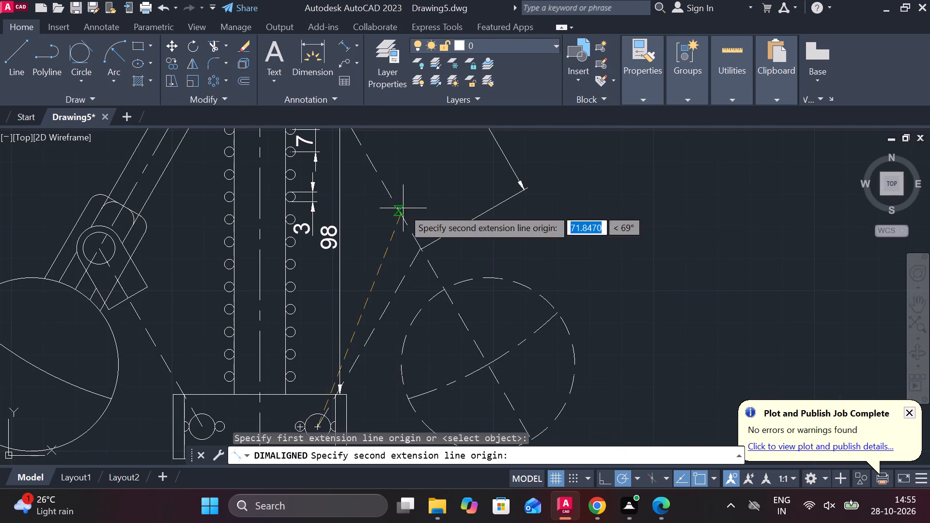
click(417, 256)
middle_drag(419, 277, 404, 182)
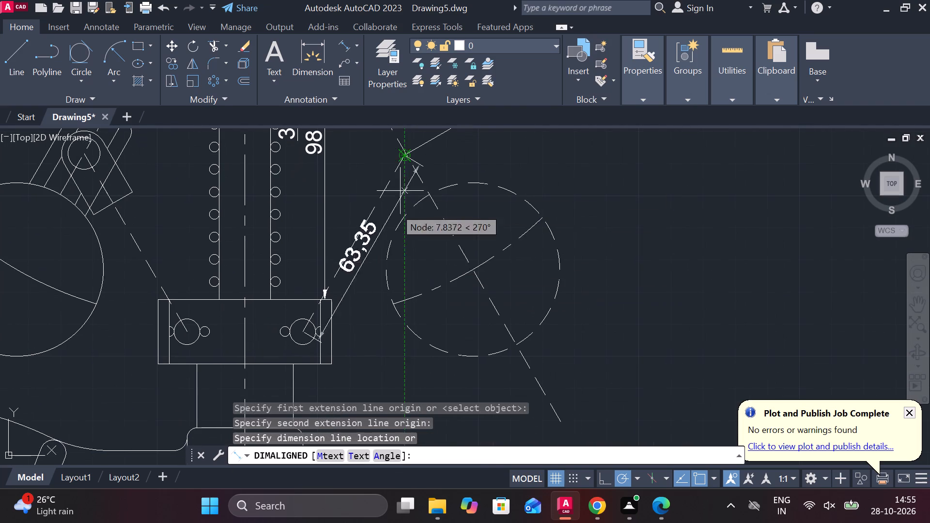
click(442, 251)
Override the lower right link's aligned dimension text with 62.
double_click(421, 269)
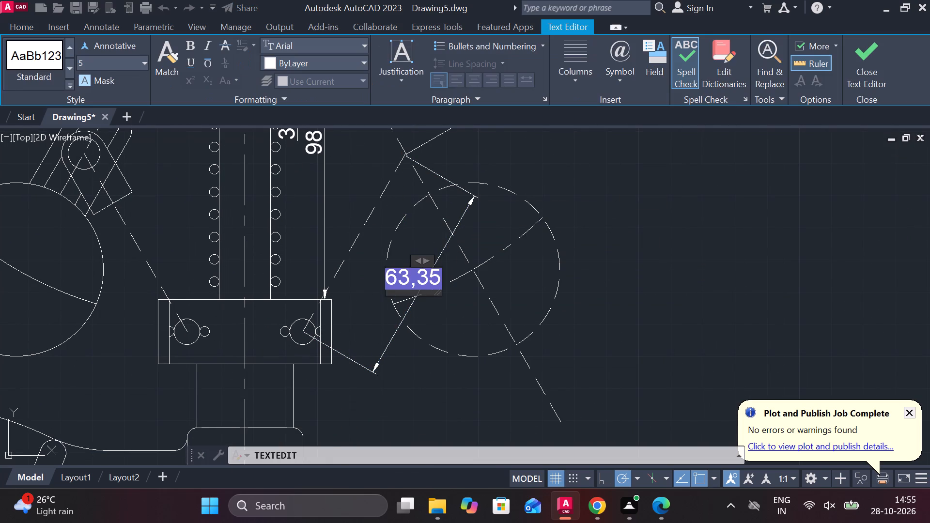
key(Right)
key(BackSpace)
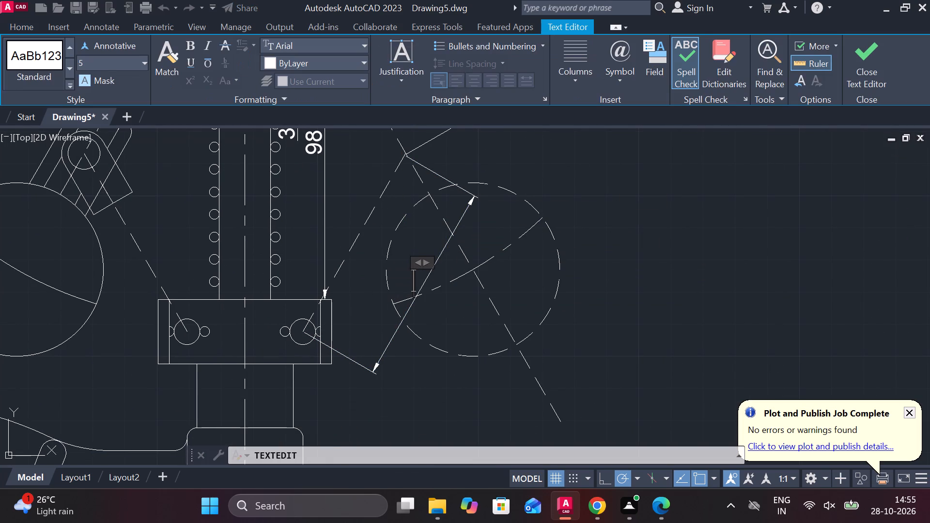
key(2)
key(BackSpace)
text(62)
click(870, 77)
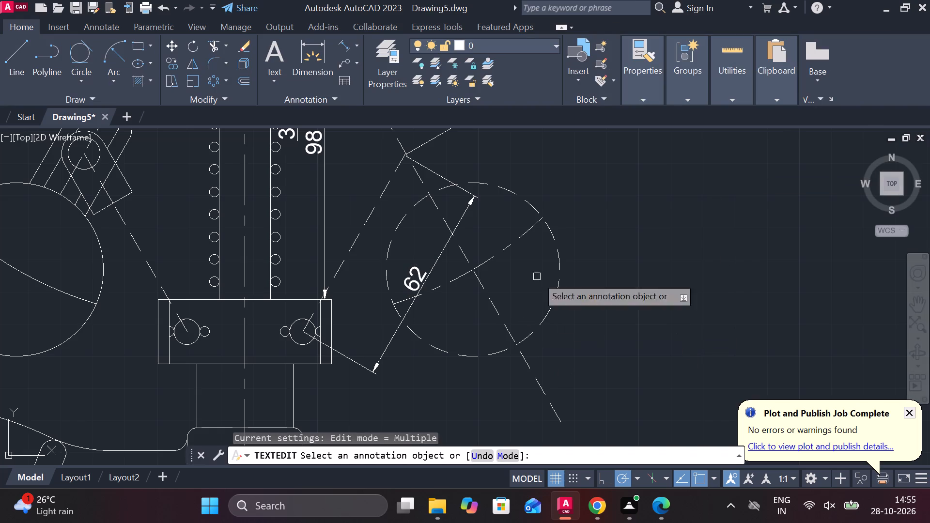
Add a radius dimension to the dashed arc through the right-hand ball, placing its text between the arm and its 70 dimension.
click(356, 43)
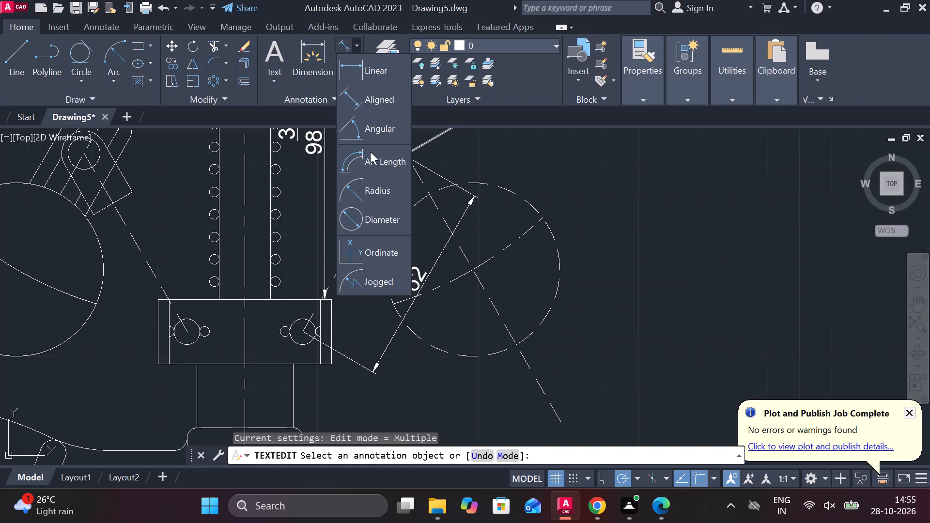
click(380, 200)
click(528, 231)
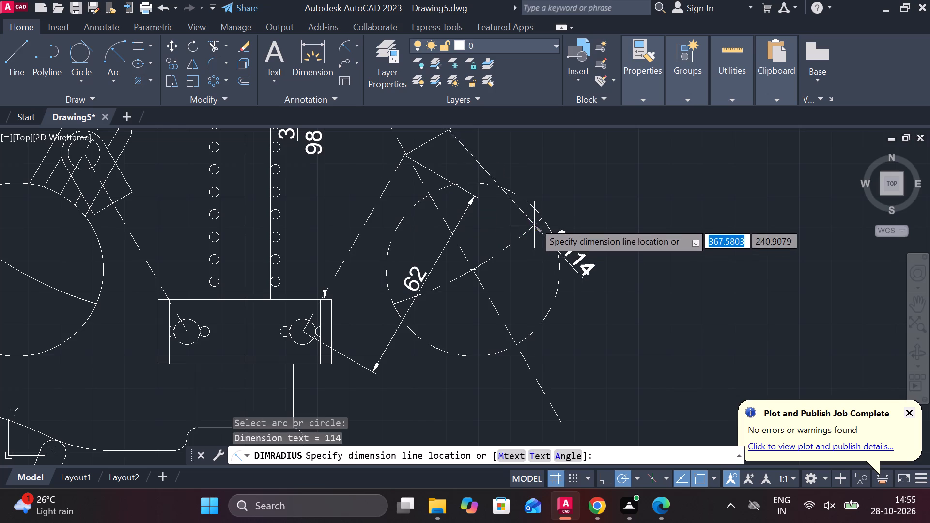
middle_drag(542, 189, 543, 350)
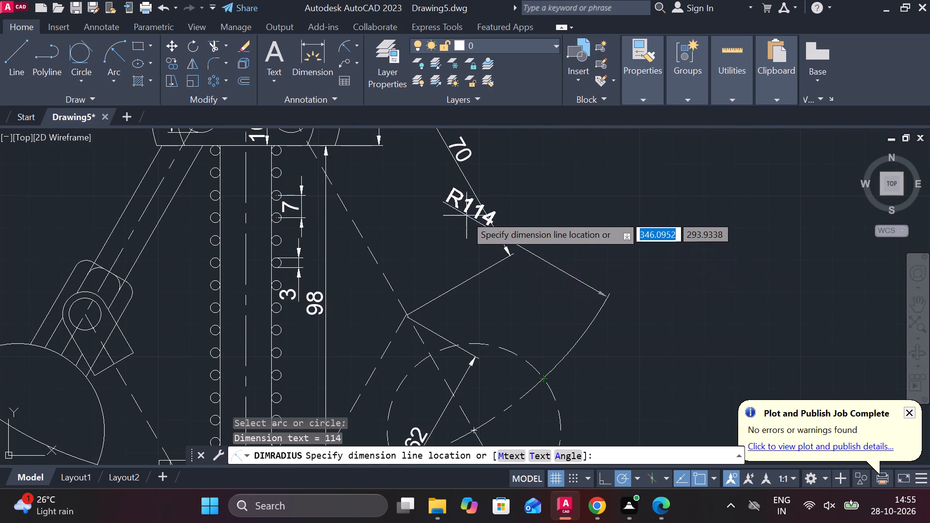
click(428, 229)
Add a horizontal linear dimension across the shaft inside the spring, from its left edge to its right edge, placing it between the coils.
scroll(533, 259, down, 2)
middle_drag(596, 313, 605, 276)
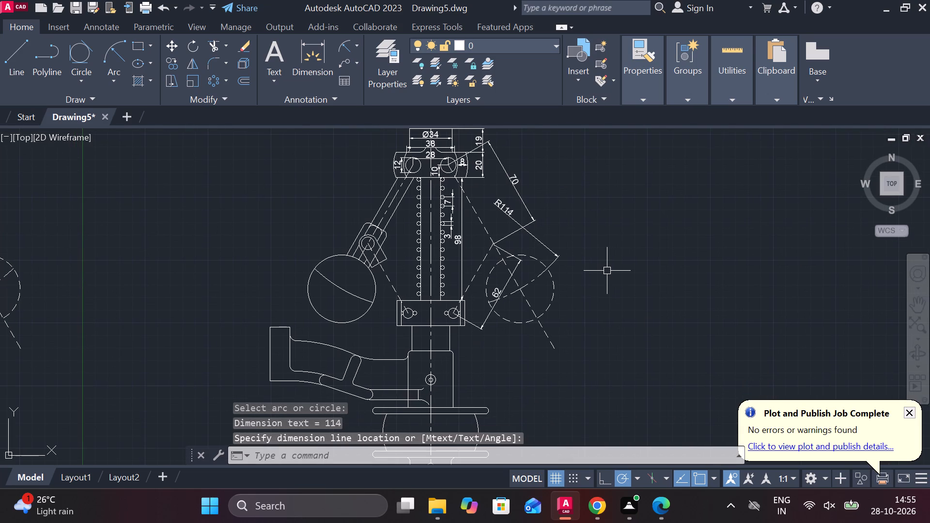
middle_drag(582, 277, 571, 246)
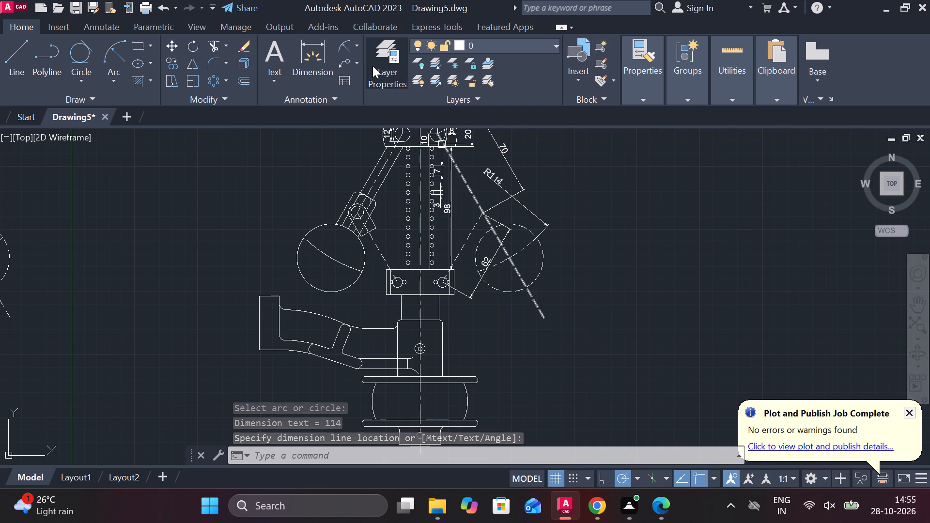
click(361, 47)
click(367, 69)
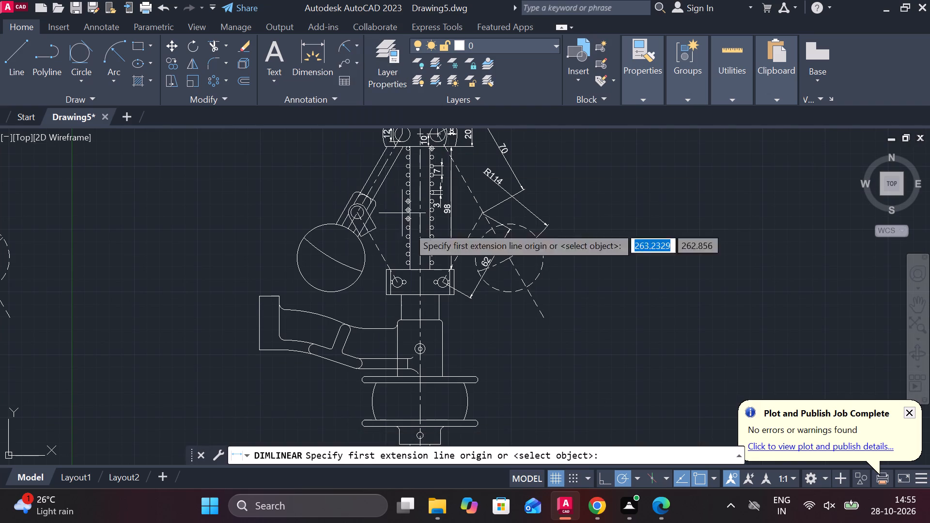
scroll(448, 290, up, 2)
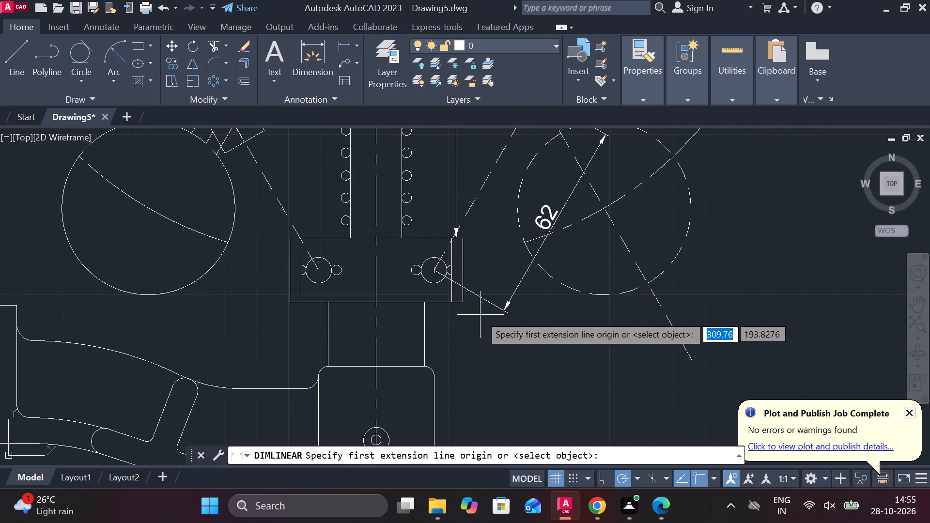
middle_drag(387, 218, 438, 460)
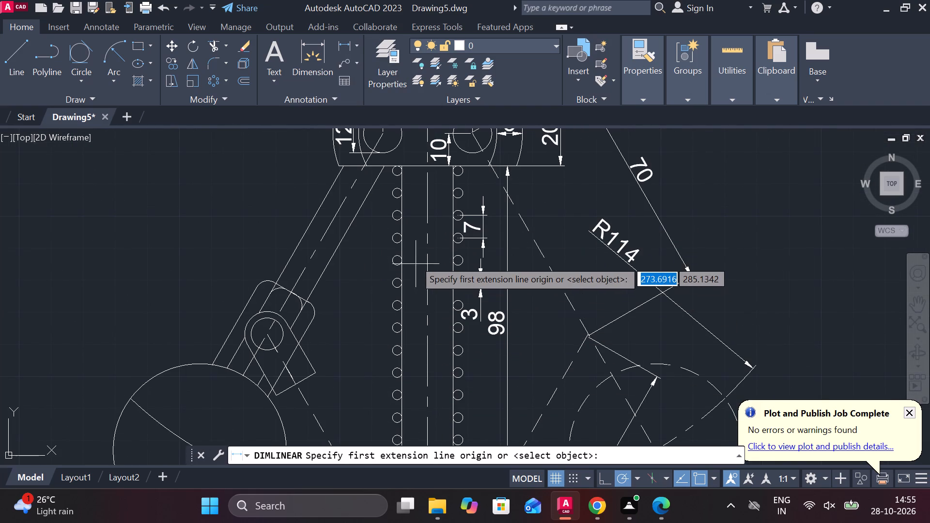
scroll(412, 253, up, 3)
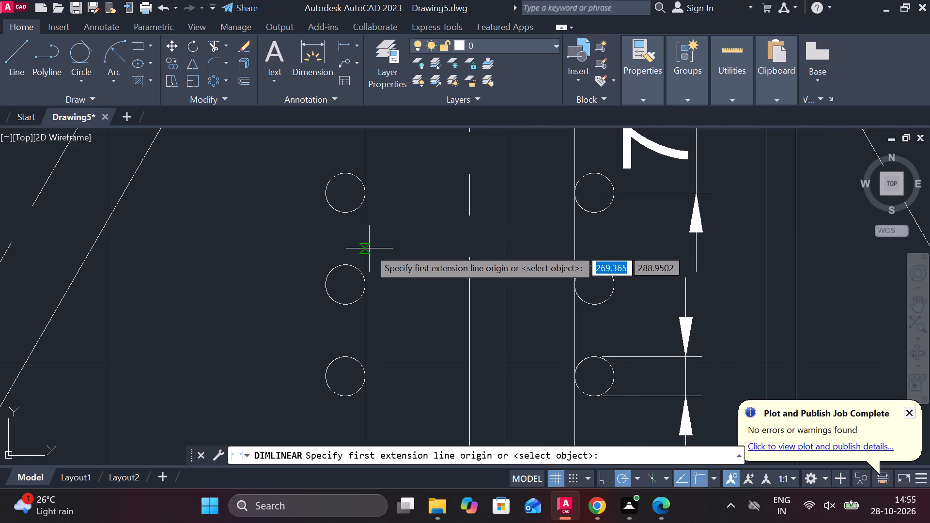
click(369, 248)
click(574, 250)
click(514, 262)
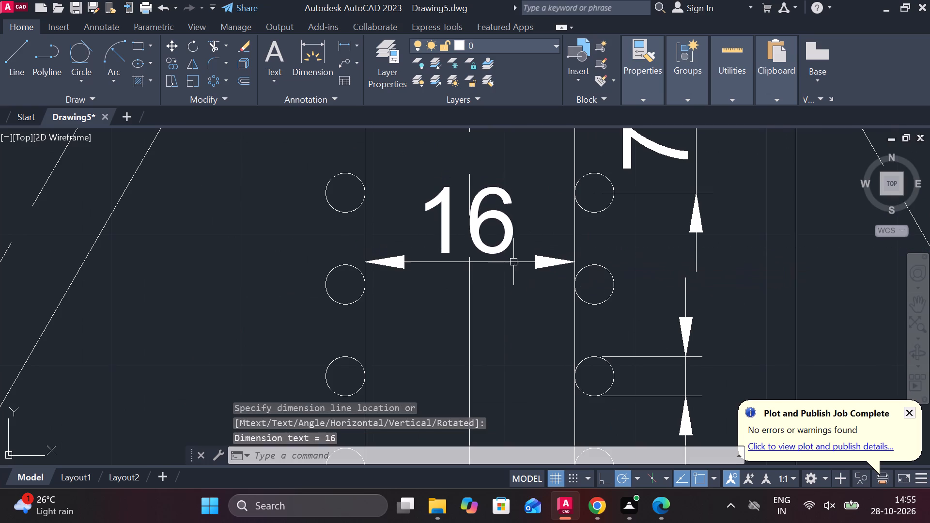
Add a diameter symbol before the 16 in the shaft's width dimension inside the spring.
double_click(501, 230)
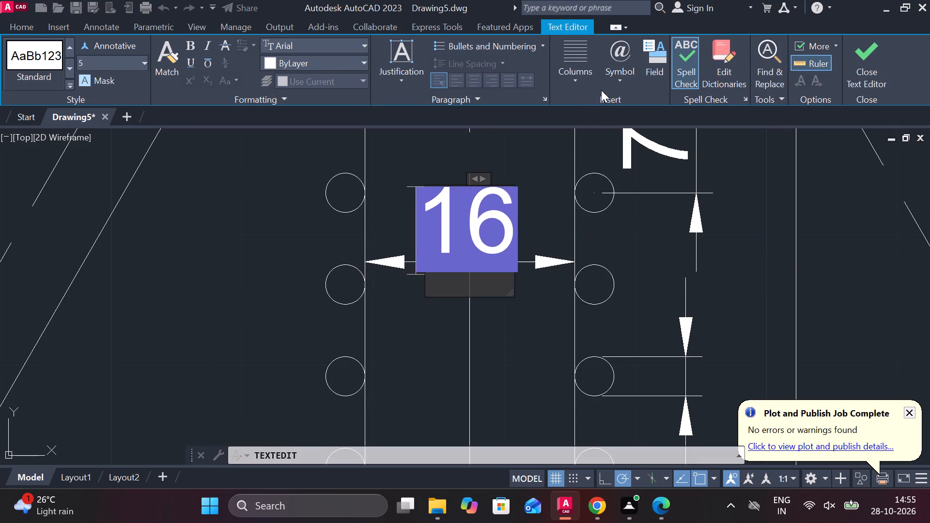
click(615, 80)
click(637, 142)
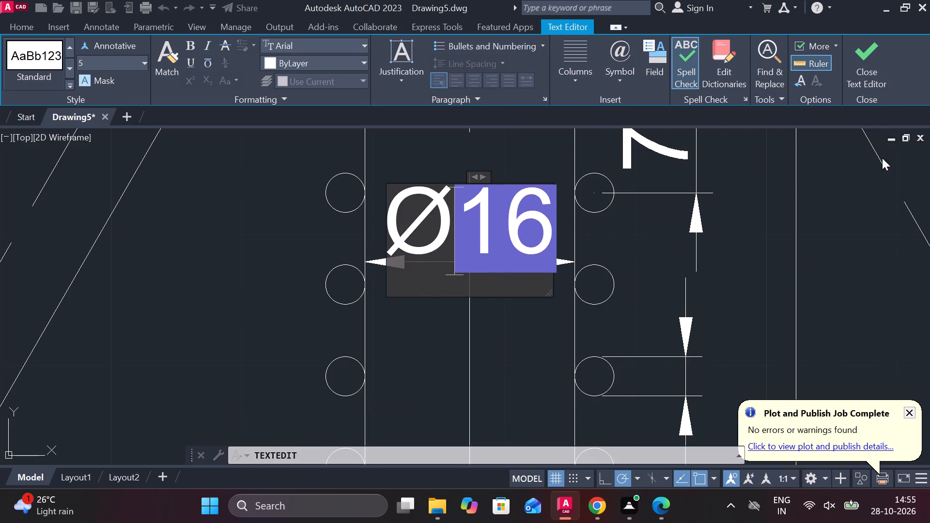
click(868, 77)
Add a horizontal linear dimension across the spring's outside width at the second coil pair, placing it just below those coils.
scroll(647, 223, down, 2)
middle_drag(566, 261, 567, 358)
click(340, 44)
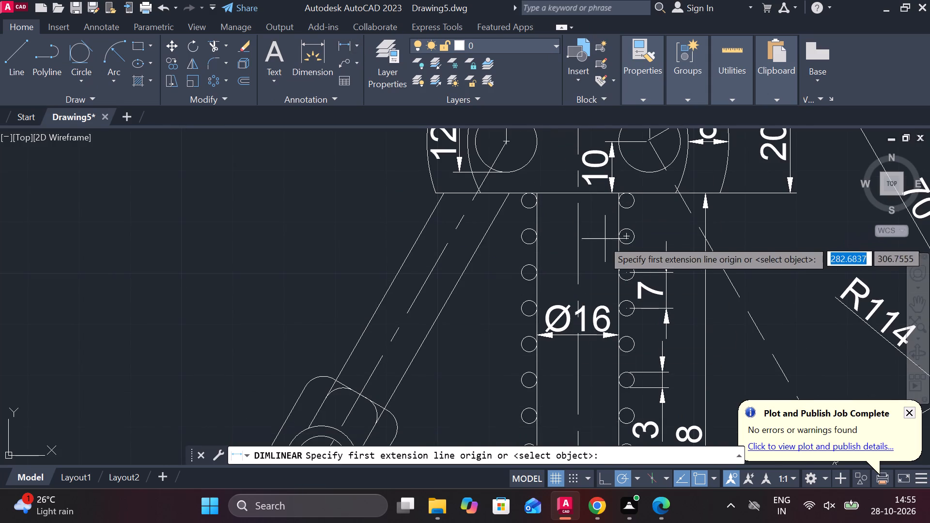
scroll(595, 242, up, 1)
click(476, 236)
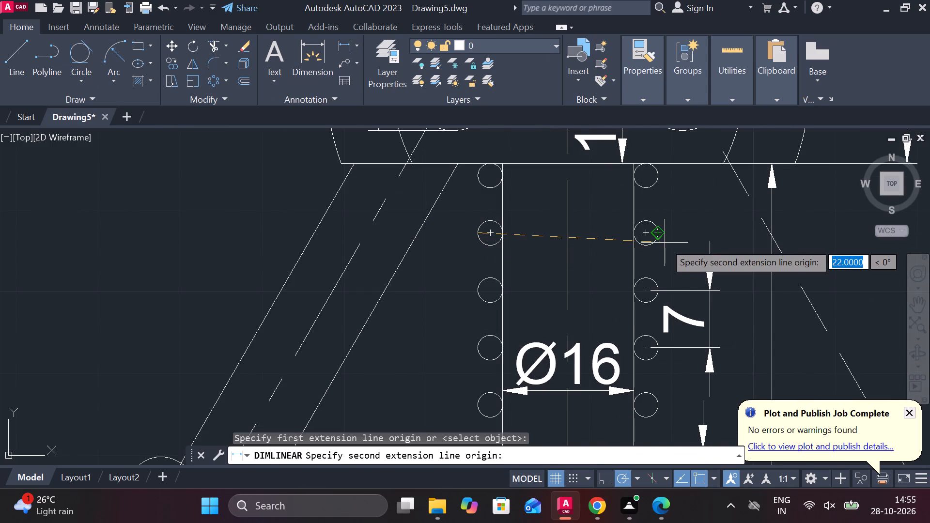
click(662, 236)
click(610, 255)
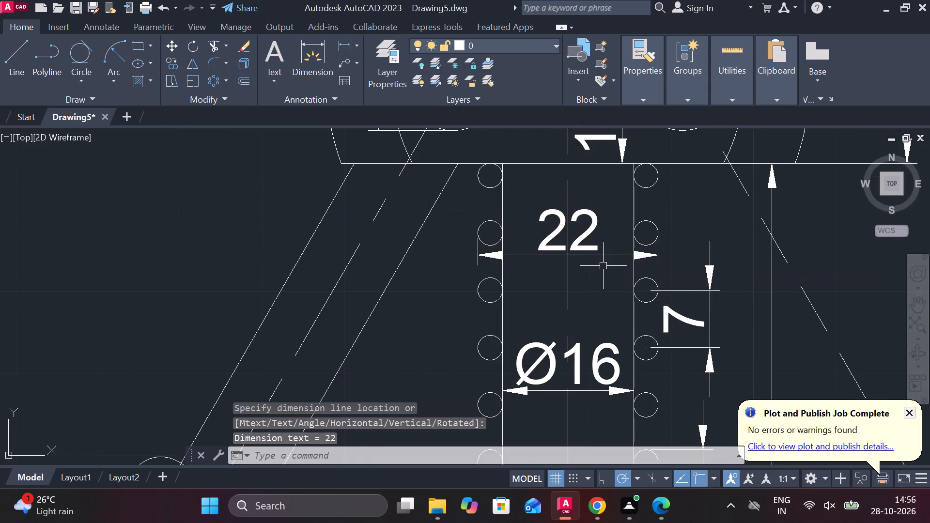
Add a diameter symbol before the 22 in the spring's outside width dimension.
scroll(604, 266, down, 1)
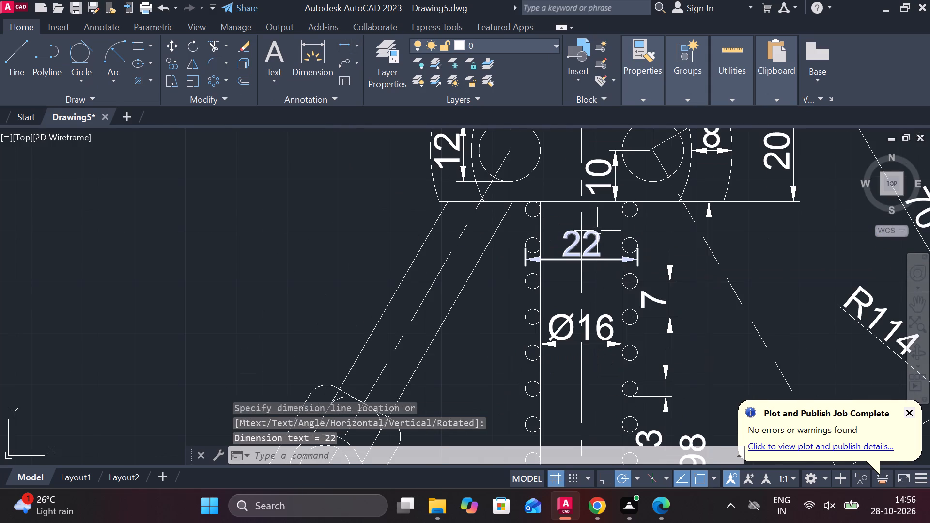
double_click(598, 230)
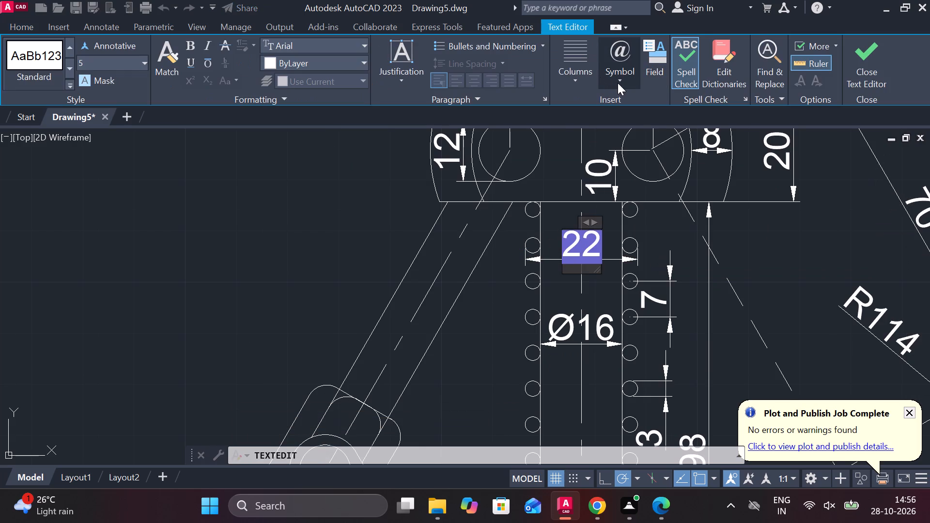
click(618, 83)
click(645, 134)
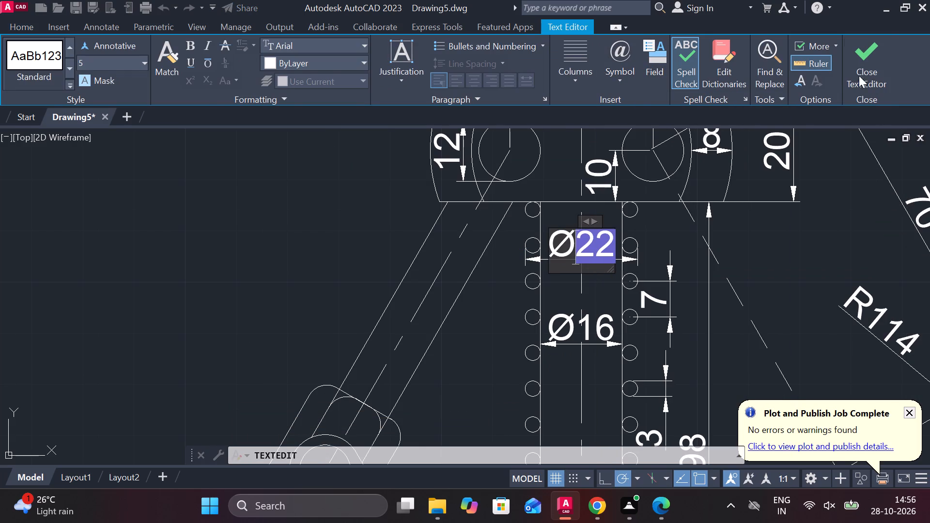
click(859, 70)
Add a horizontal linear dimension between the centres of the two larger circles in the block below the spring, placing it slightly above the centres.
scroll(720, 221, down, 2)
middle_drag(729, 258, 553, 162)
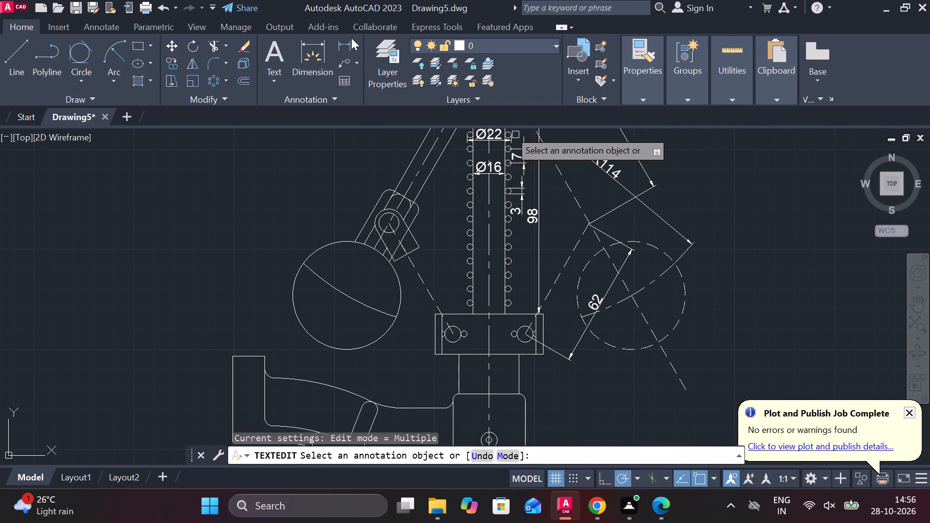
click(341, 46)
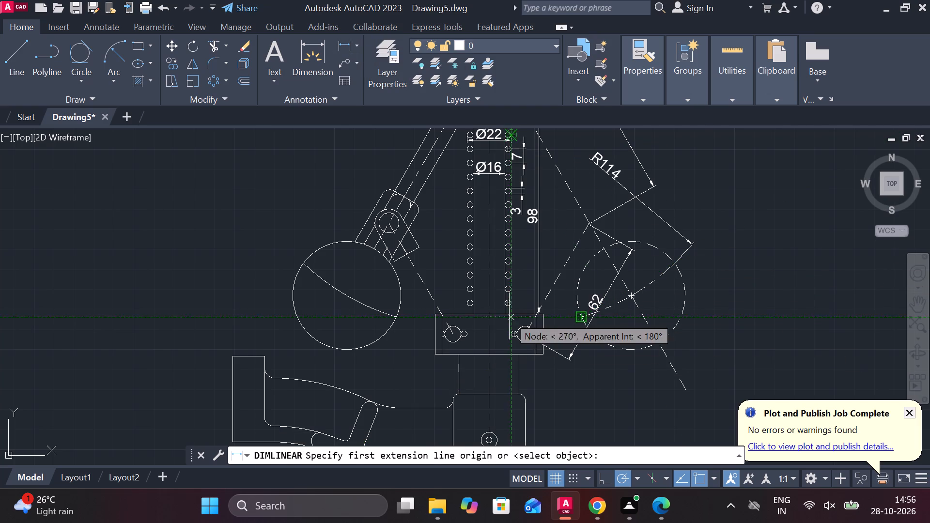
scroll(509, 316, up, 1)
middle_drag(463, 353, 470, 340)
scroll(445, 348, up, 2)
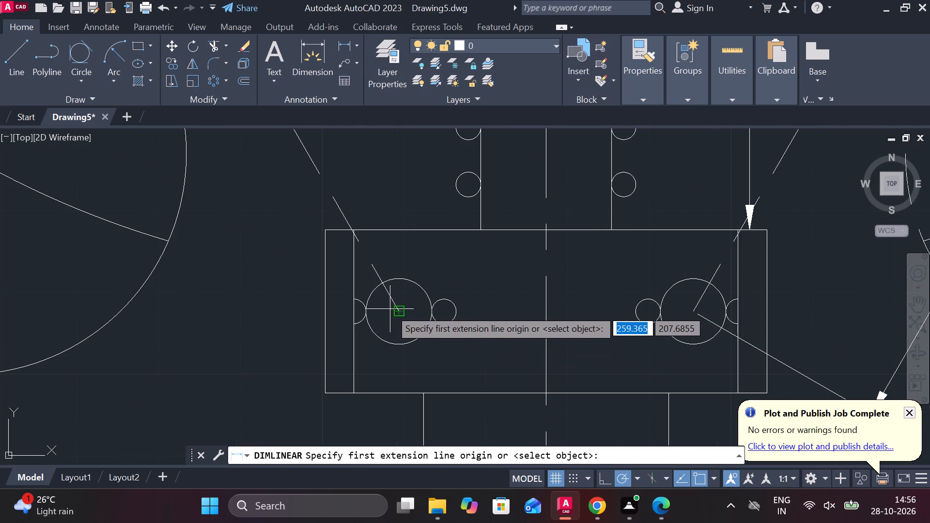
click(396, 309)
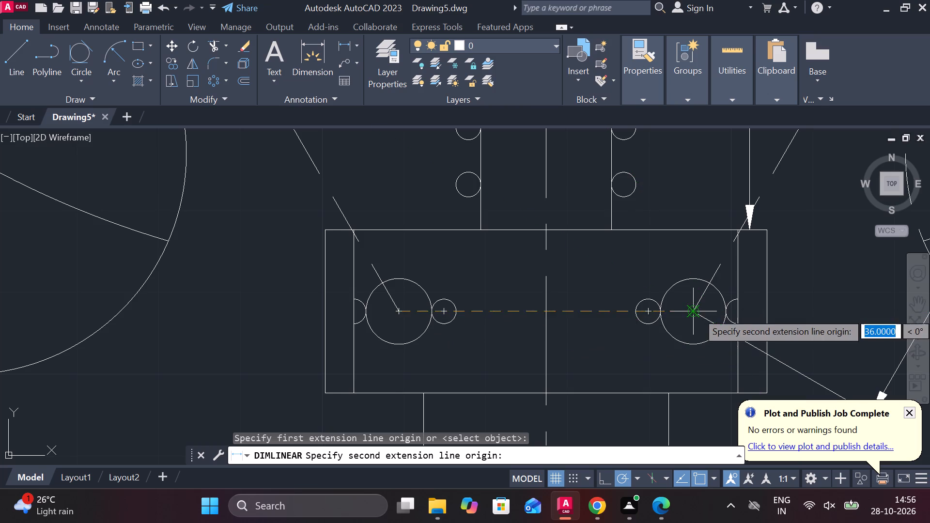
click(697, 312)
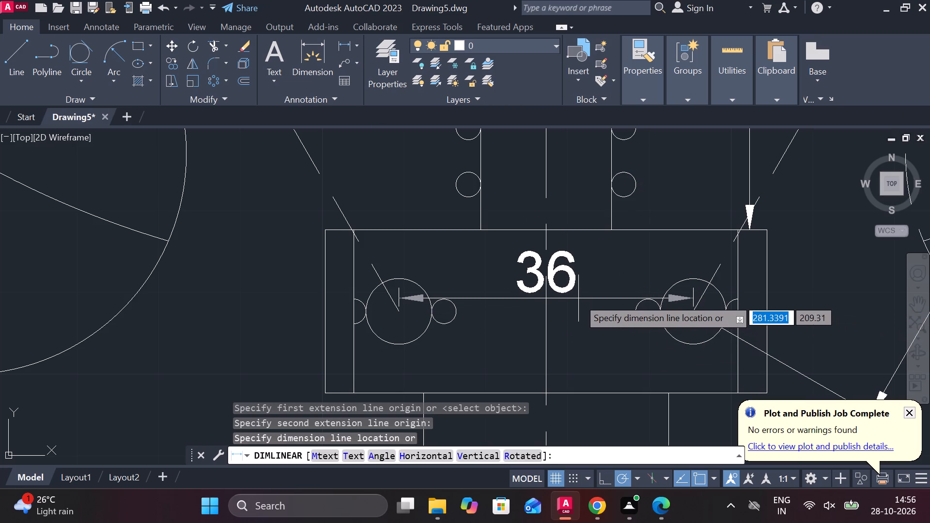
click(578, 298)
Add a vertical linear dimension from the left larger circle's centre to the block's bottom edge, placing it between the circle and the shaft centreline.
middle_drag(582, 323, 591, 268)
key(space)
click(412, 264)
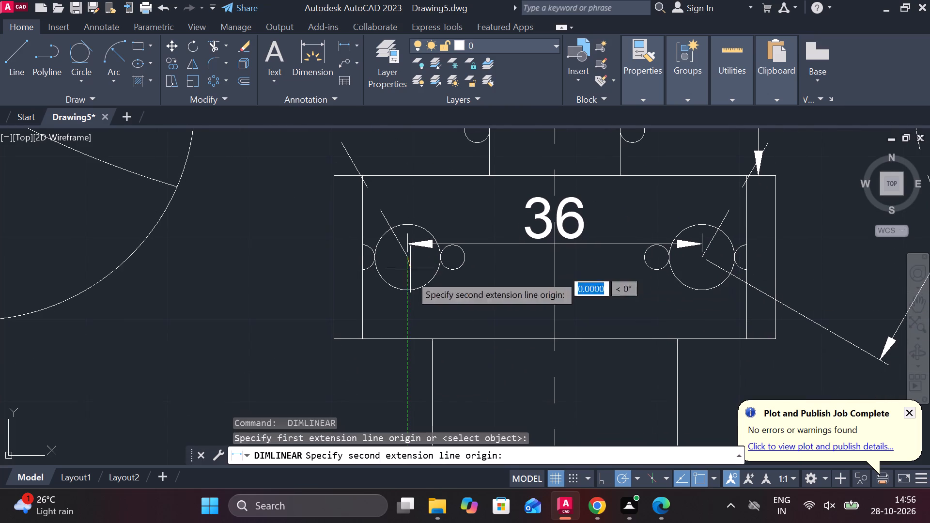
click(409, 334)
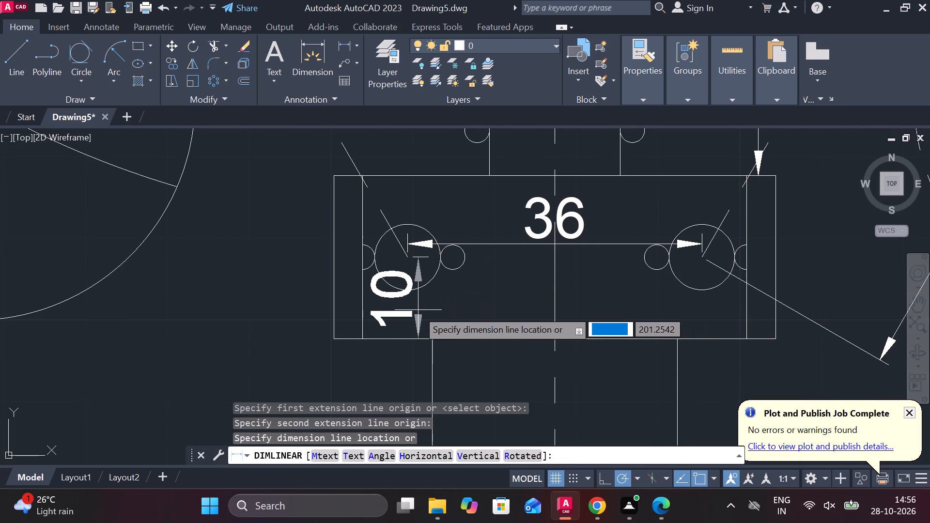
click(513, 310)
Add a vertical linear dimension across the right larger circle from top to bottom, placing it between the circle and the centreline.
key(space)
click(701, 219)
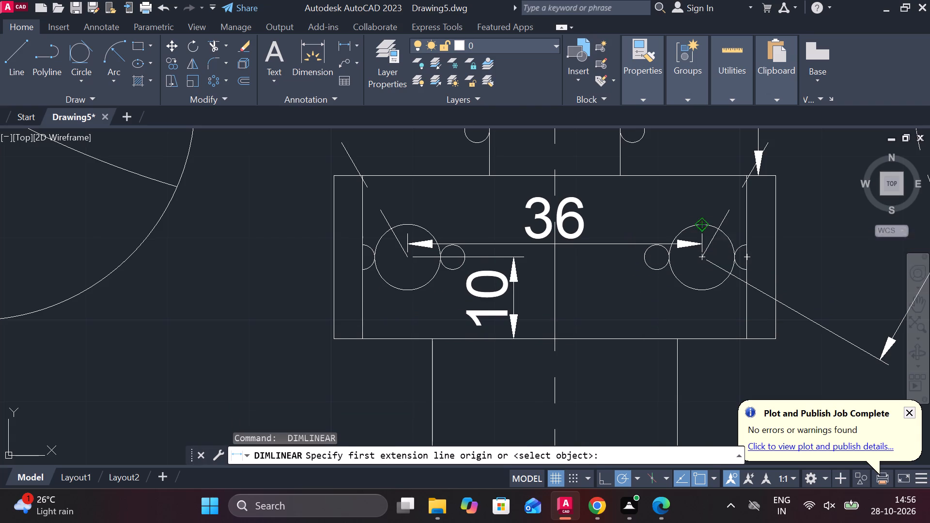
click(705, 292)
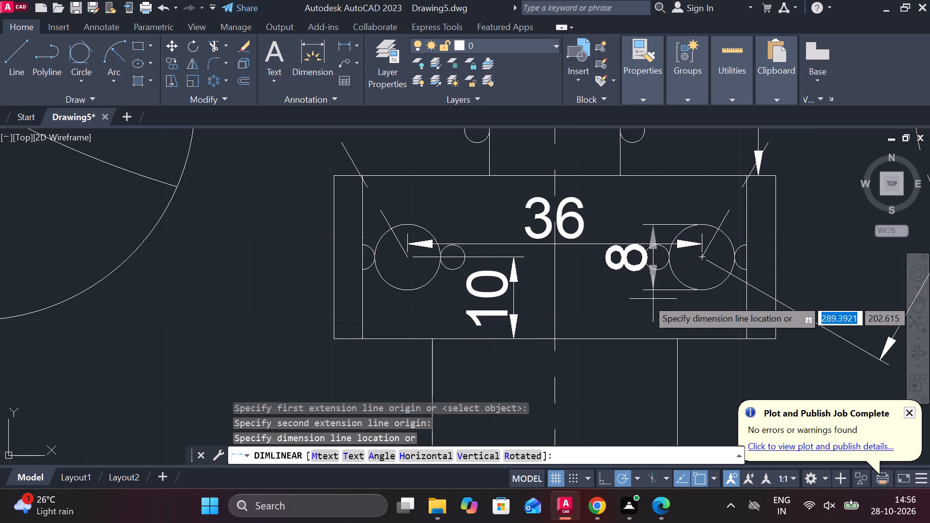
click(618, 301)
Reposition the 36 centre-distance dimension so its line runs near the tops of the larger circles and its text fits inside the block.
middle_drag(620, 301, 608, 273)
click(570, 184)
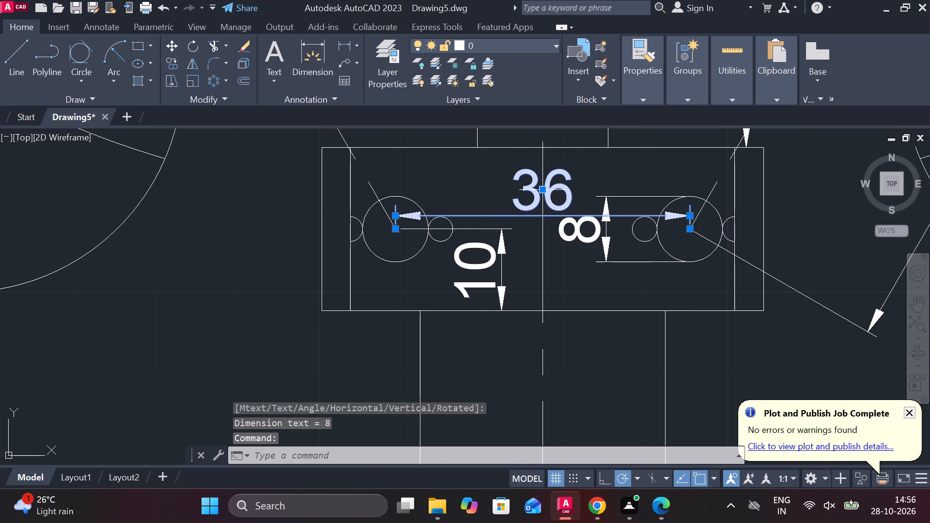
click(542, 188)
click(545, 176)
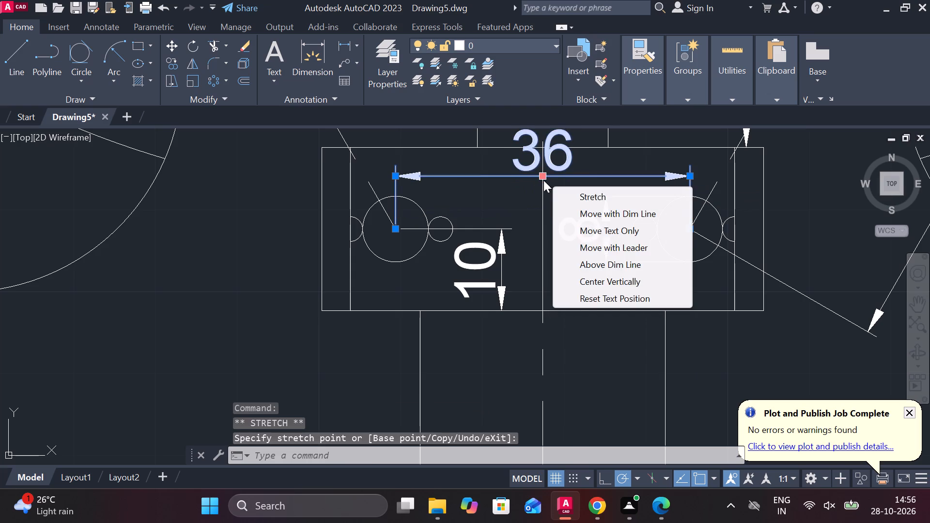
key(Escape)
middle_drag(568, 207, 572, 273)
click(558, 223)
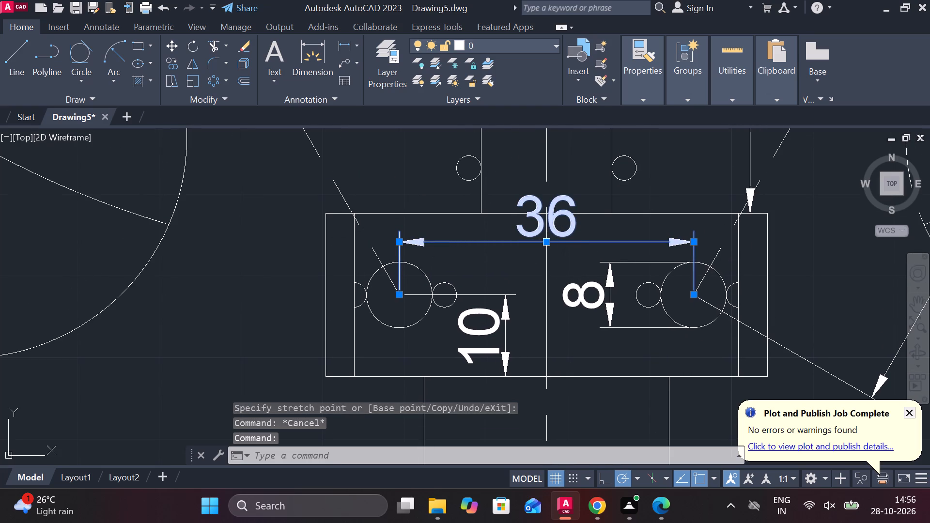
click(546, 243)
click(546, 261)
key(Escape)
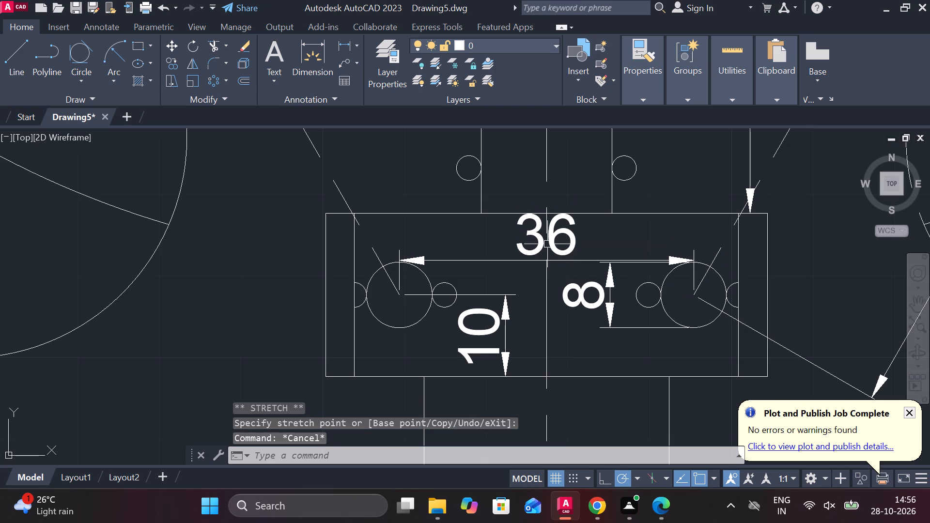
click(546, 237)
click(545, 260)
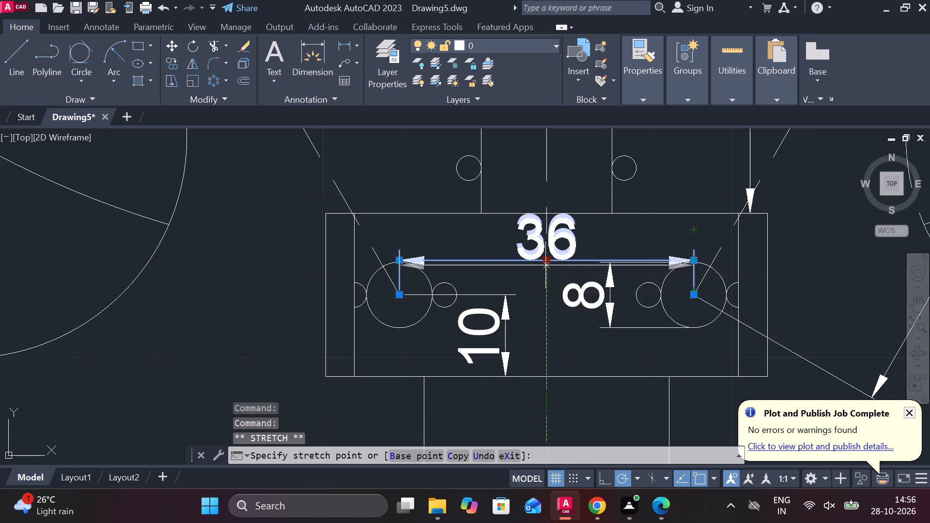
click(545, 266)
key(Escape)
Add a vertical linear dimension for the block's full height, placing it just outside the block's right edge.
scroll(566, 262, down, 2)
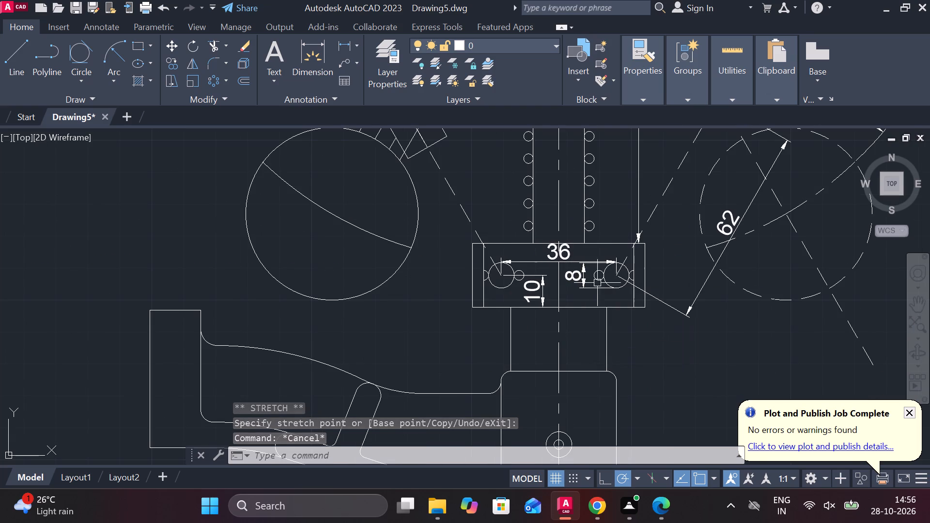
scroll(658, 244, up, 1)
key(space)
click(639, 244)
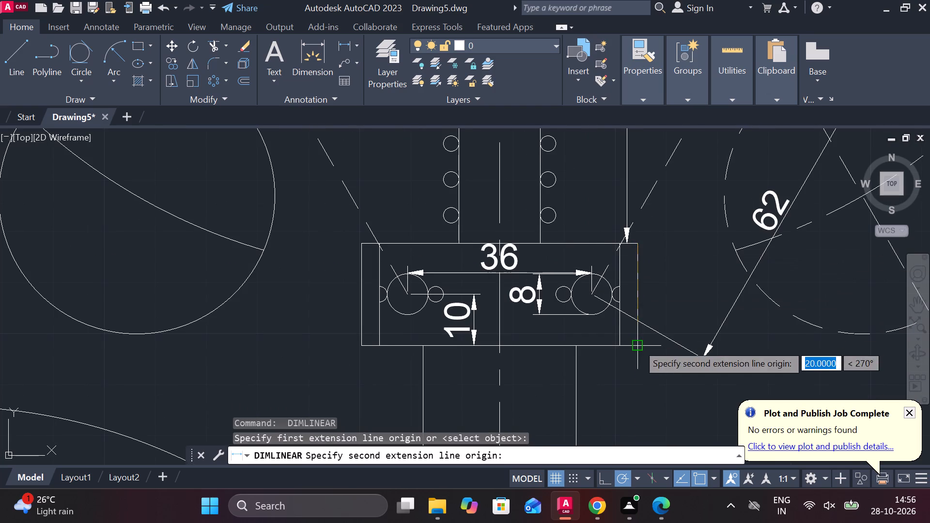
click(637, 344)
click(676, 312)
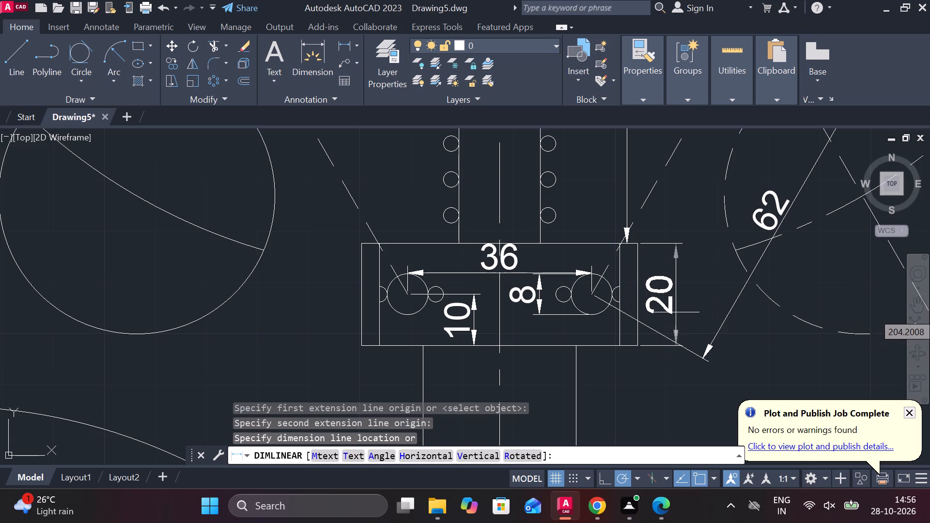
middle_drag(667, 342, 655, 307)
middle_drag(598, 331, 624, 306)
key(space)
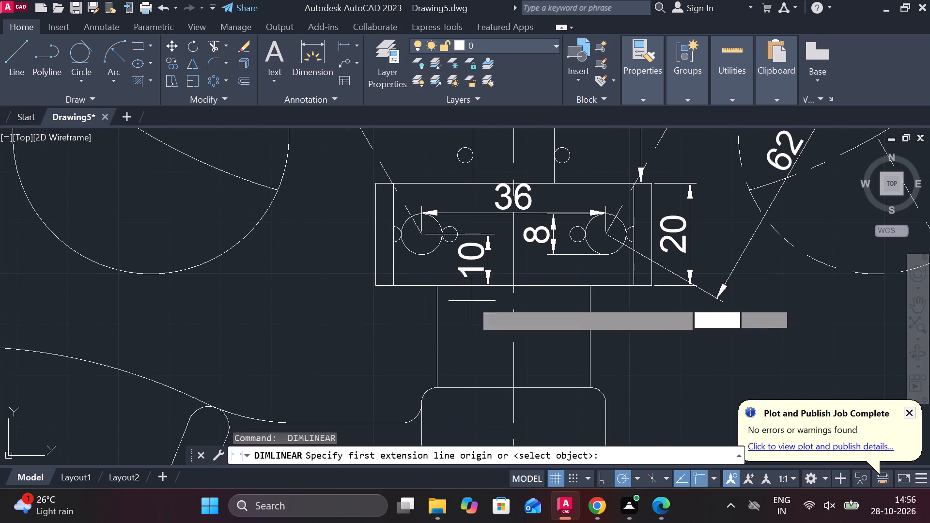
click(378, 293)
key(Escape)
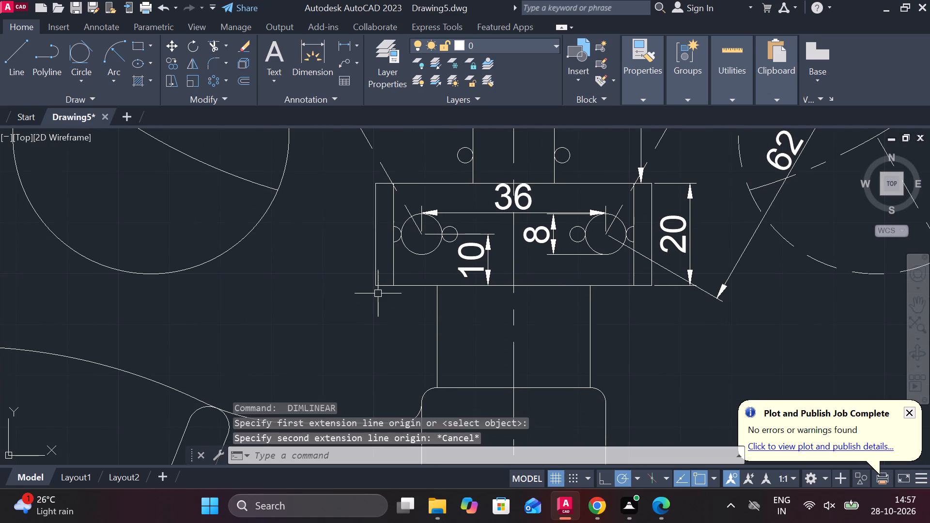
Add a horizontal linear dimension between the block's two inner vertical lines, placing it just below the block.
key(space)
click(391, 287)
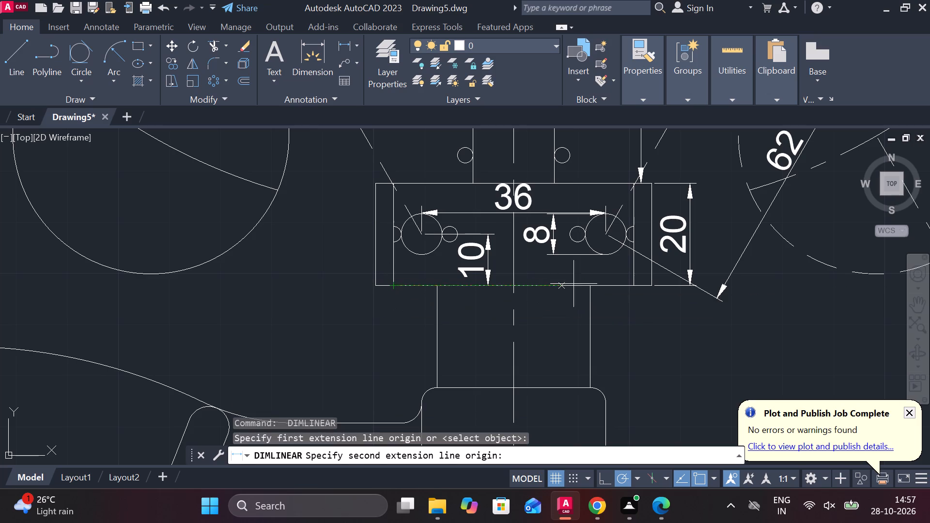
click(633, 286)
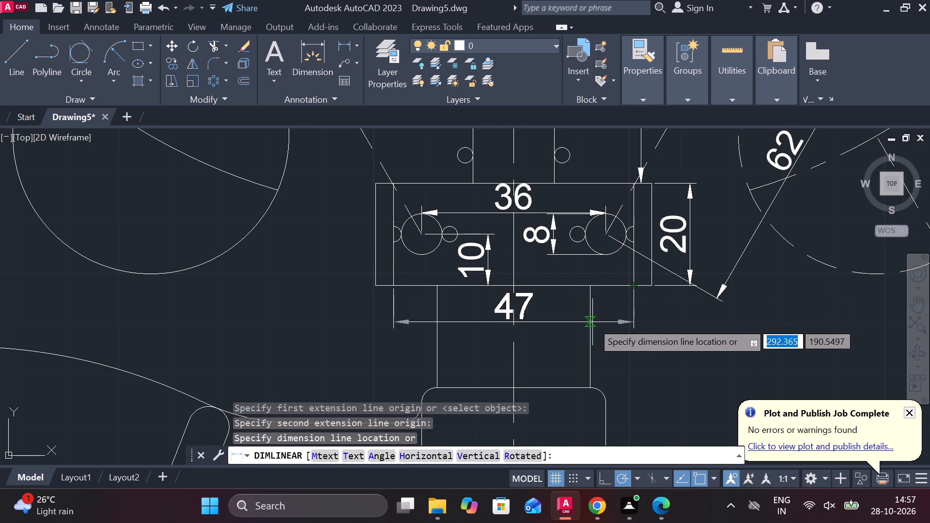
click(592, 322)
Add a horizontal linear dimension across the block's overall width, placing it below the 47 dimension.
key(space)
click(369, 289)
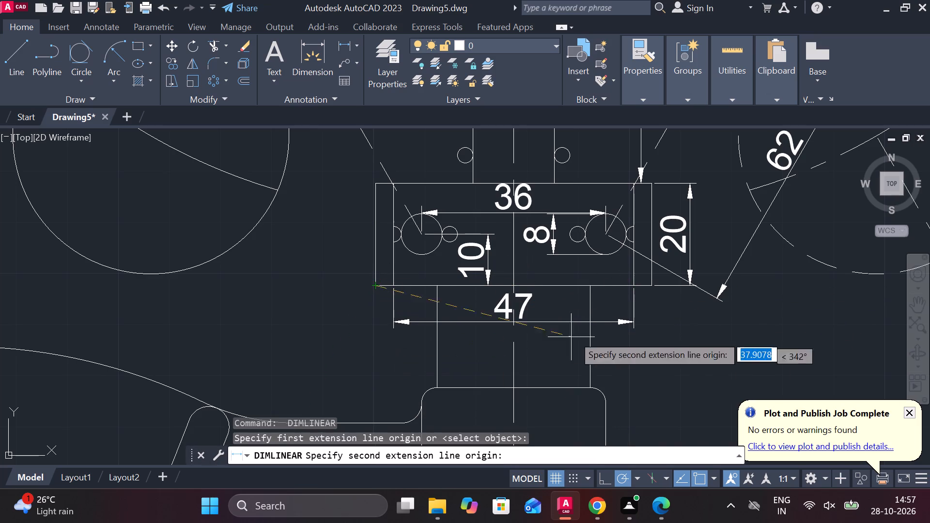
click(654, 290)
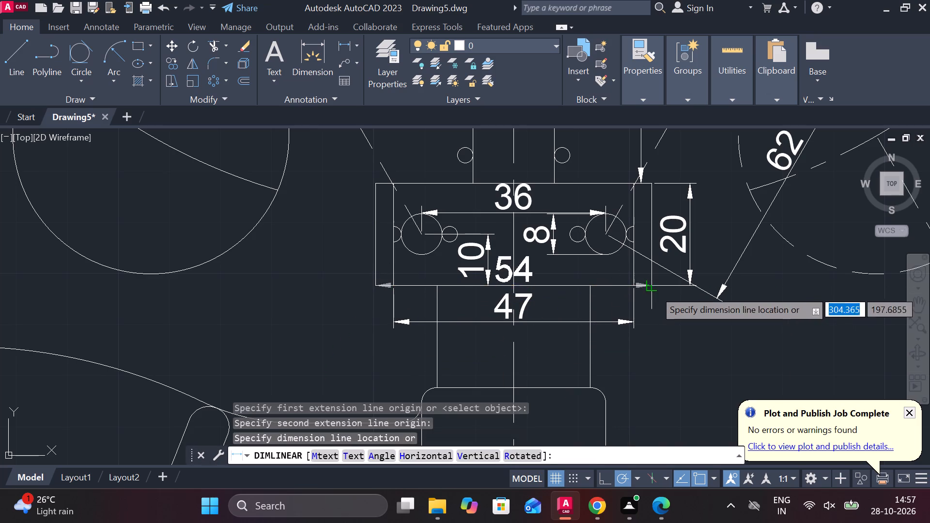
click(637, 359)
Add a horizontal linear dimension across the neck below the block, placing it inside the top of the rounded body underneath.
middle_drag(650, 370, 631, 325)
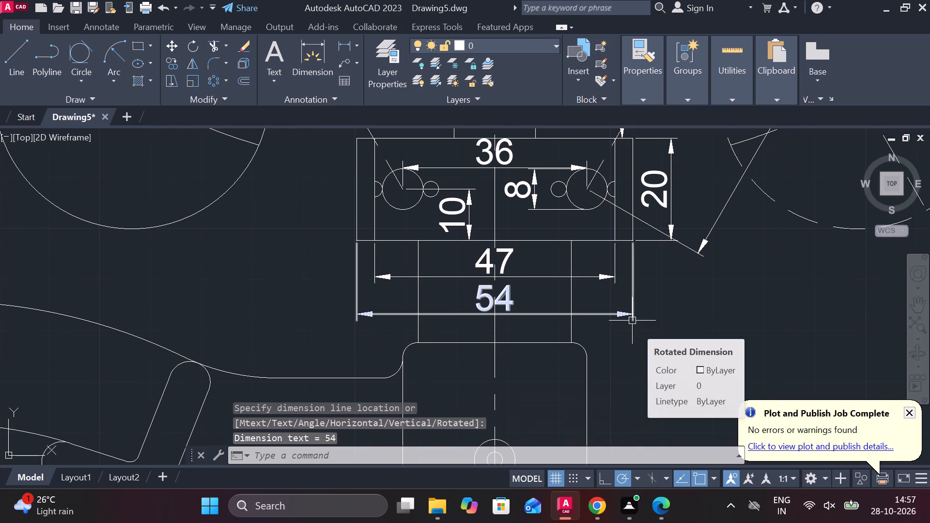
middle_drag(658, 355, 651, 313)
scroll(432, 296, up, 2)
key(space)
click(383, 284)
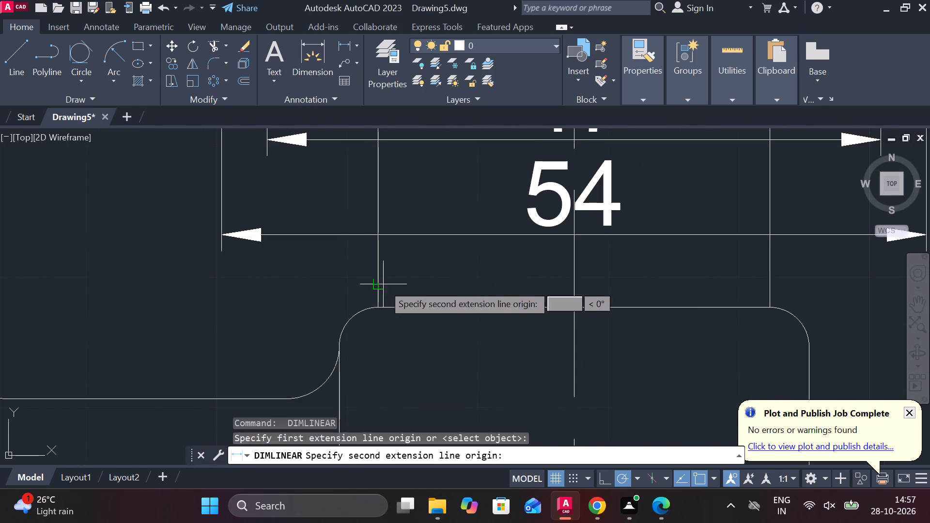
click(773, 281)
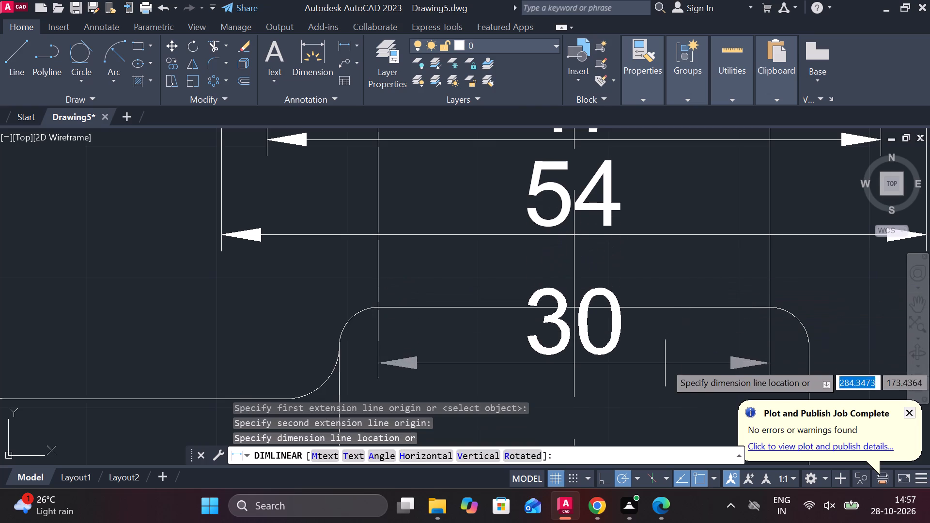
middle_drag(665, 363, 664, 314)
click(646, 351)
Add a horizontal linear dimension across the rounded body's full width, placing it between the neck dimension and the concentric circles.
middle_drag(646, 348, 649, 252)
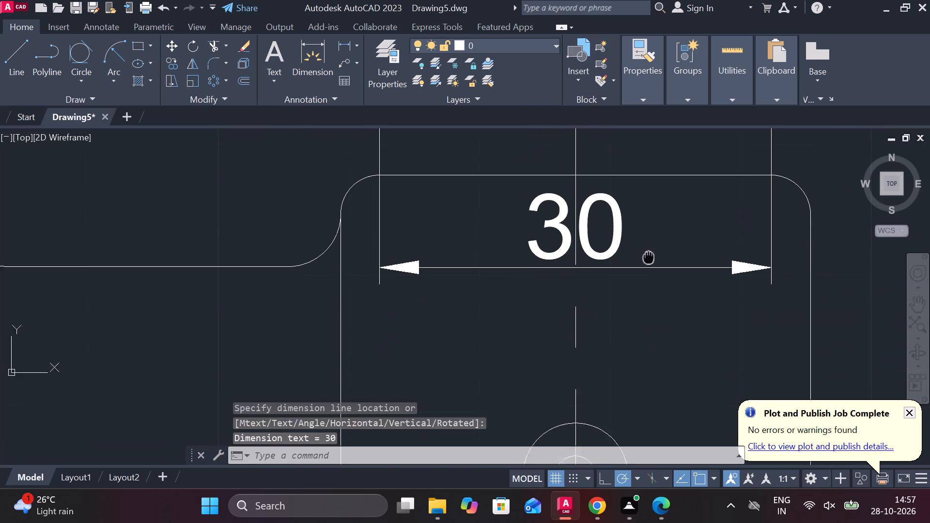
key(space)
middle_drag(521, 348, 521, 256)
scroll(514, 327, down, 1)
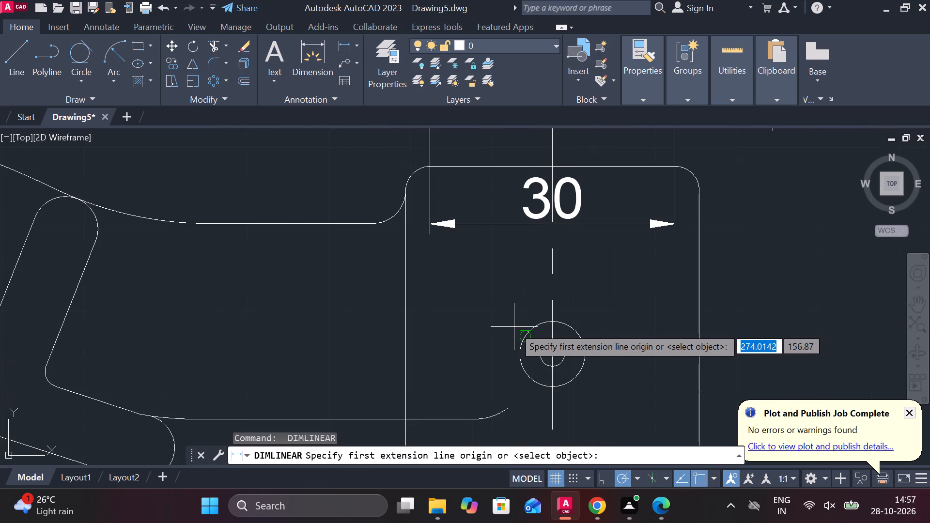
click(403, 301)
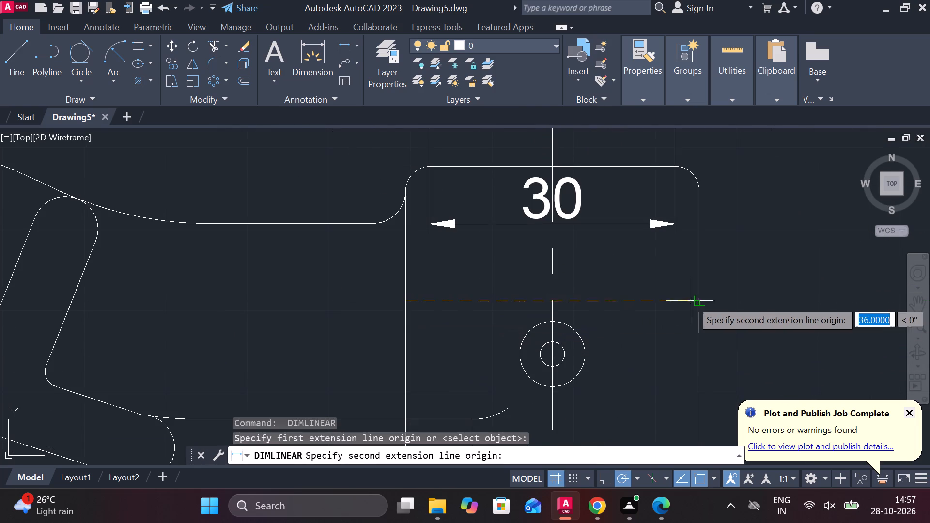
click(692, 300)
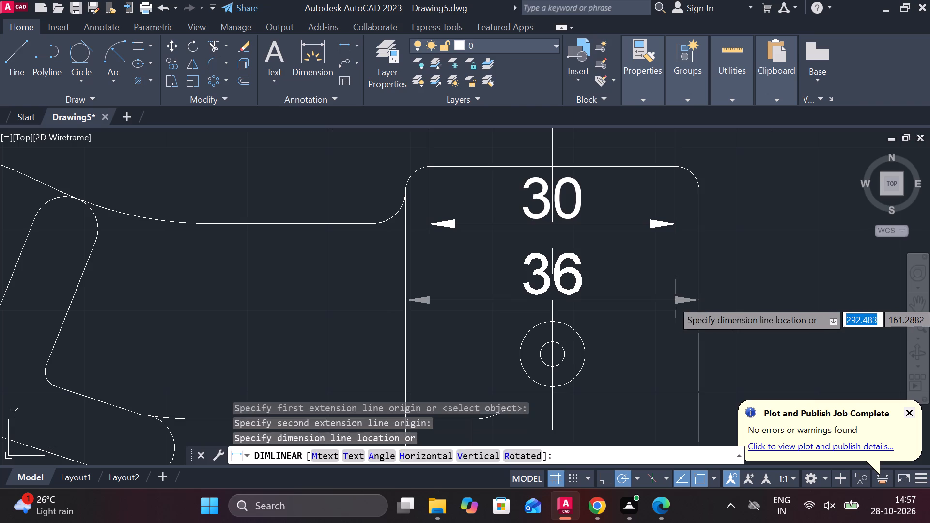
click(676, 300)
Insert a diameter symbol before the text of the rounded body's width dimension.
double_click(581, 278)
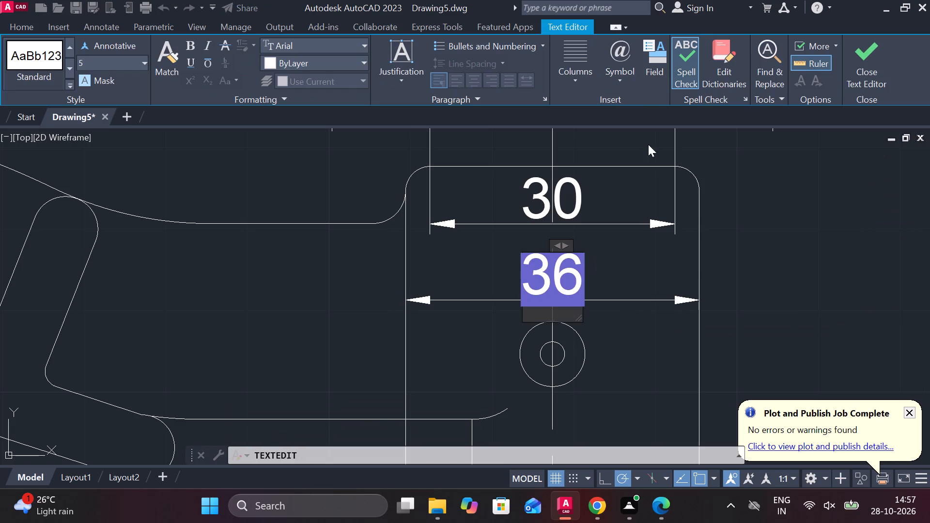
click(620, 82)
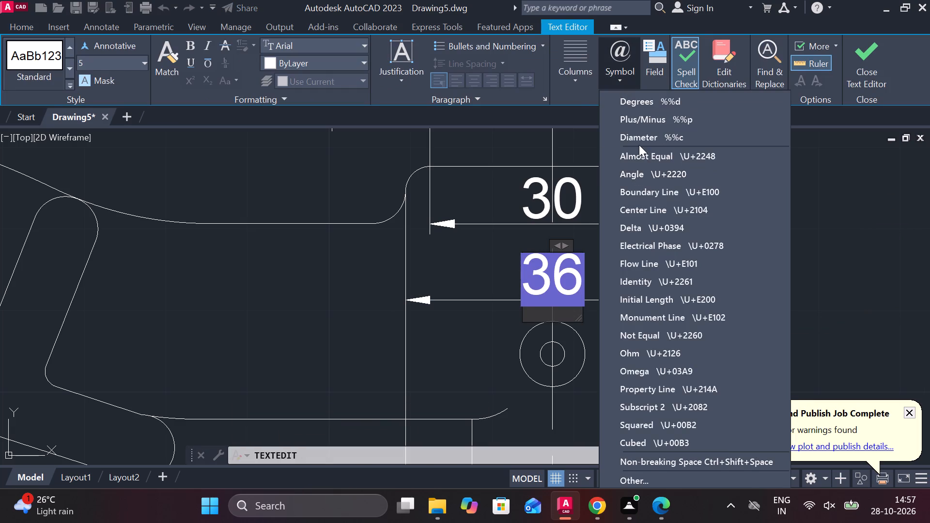
click(639, 145)
click(862, 80)
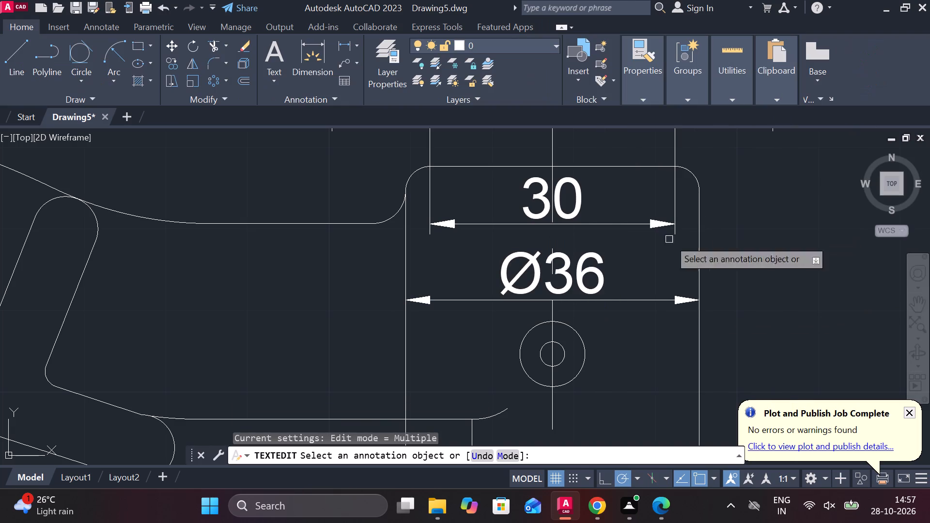
Add a vertical linear dimension from the block's bottom edge to the rounded body's top, in line with the block's height dimension.
scroll(637, 242, down, 2)
middle_drag(664, 261, 630, 252)
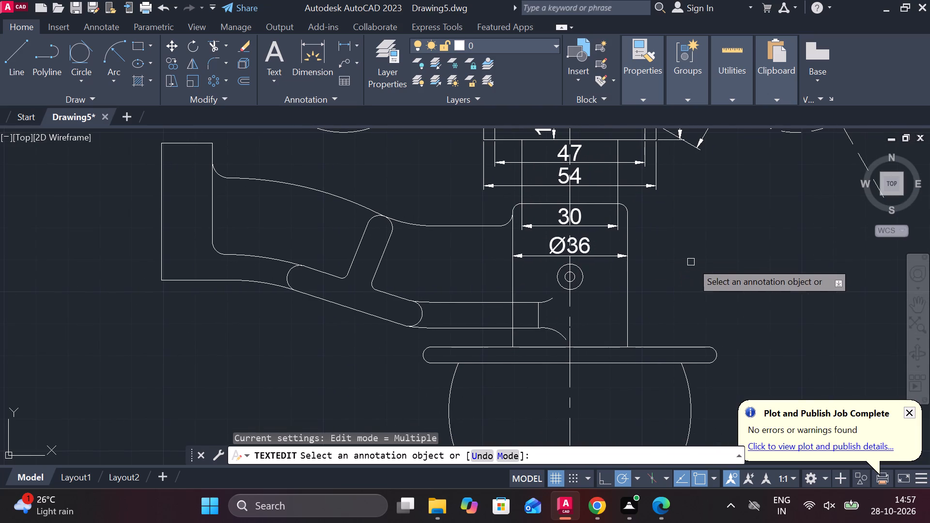
click(343, 46)
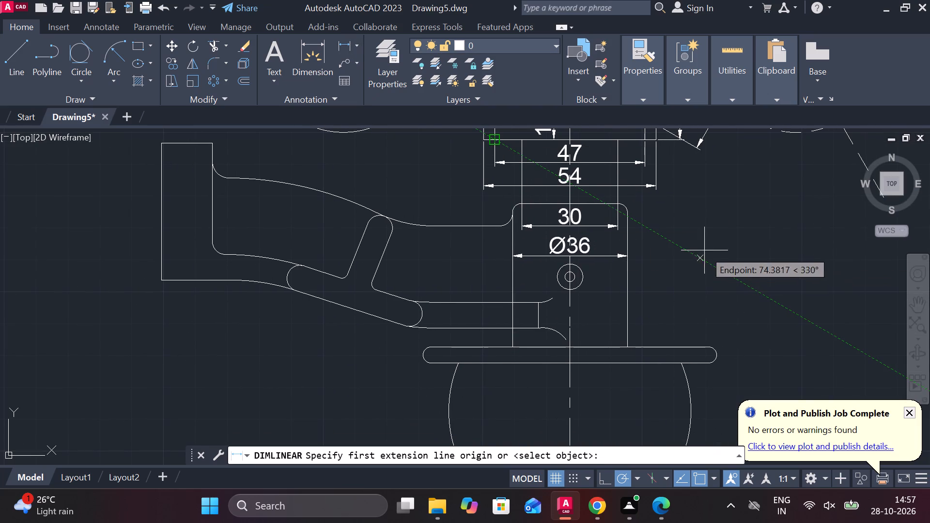
middle_drag(685, 239, 676, 294)
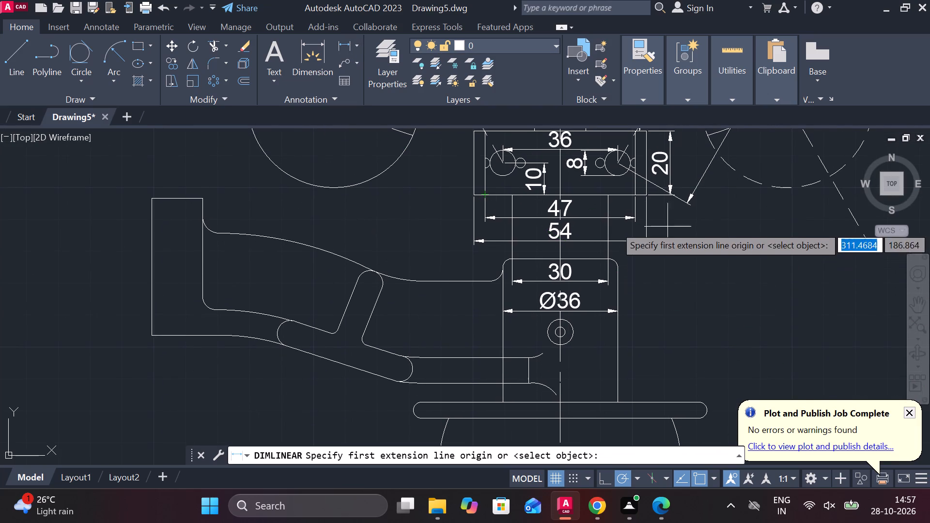
click(633, 196)
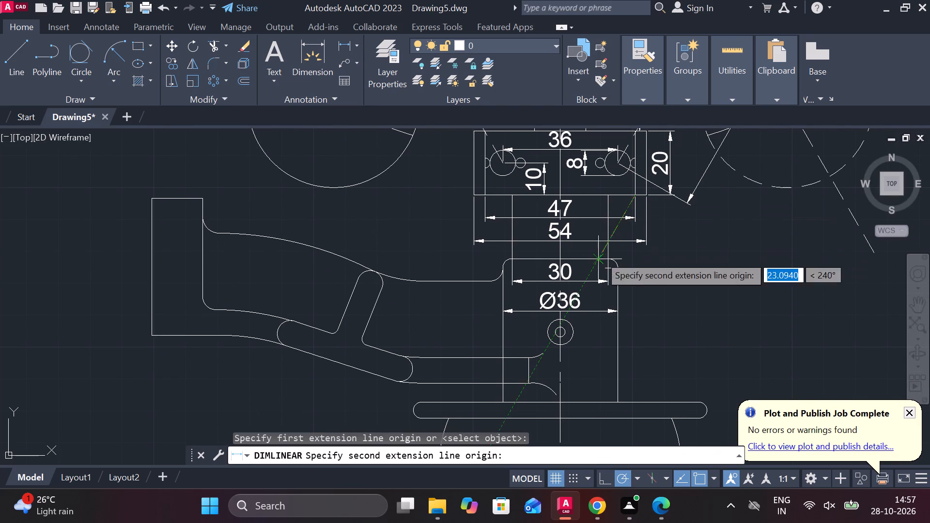
click(605, 261)
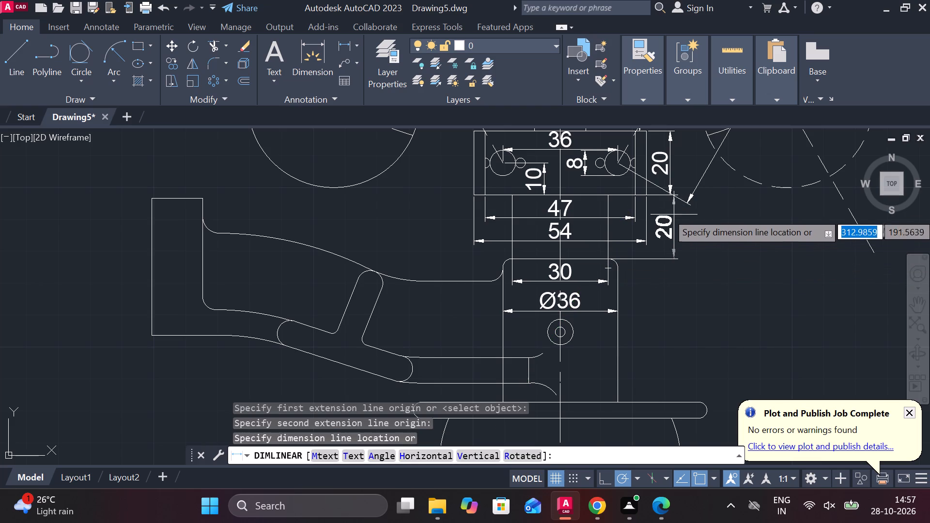
click(669, 199)
Add a vertical linear dimension from the rounded body's top to the flange's top edge, aligned with the neck height dimension above.
middle_drag(700, 291, 690, 266)
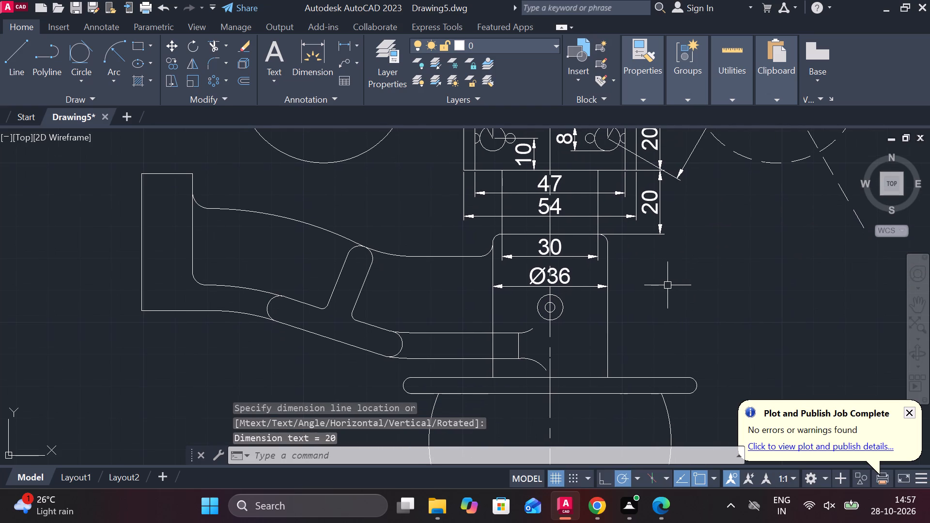
middle_drag(624, 307, 652, 274)
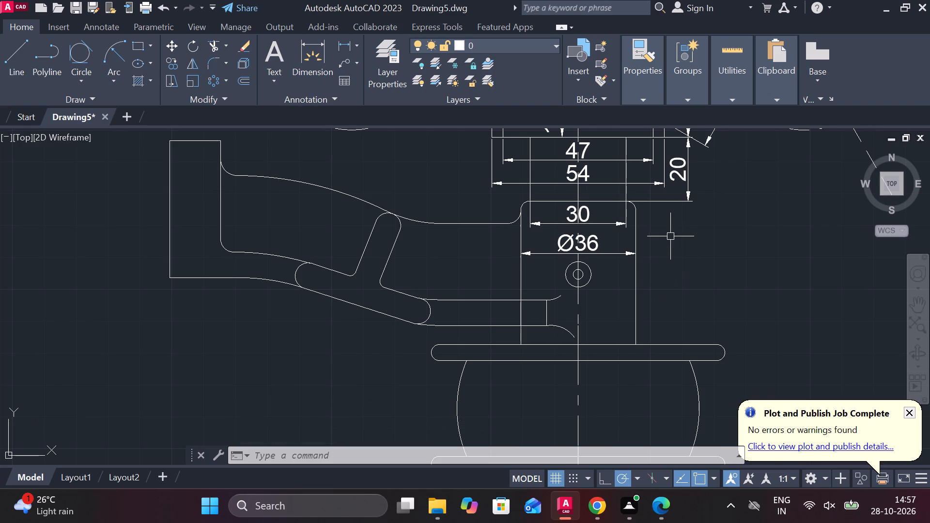
key(space)
click(654, 201)
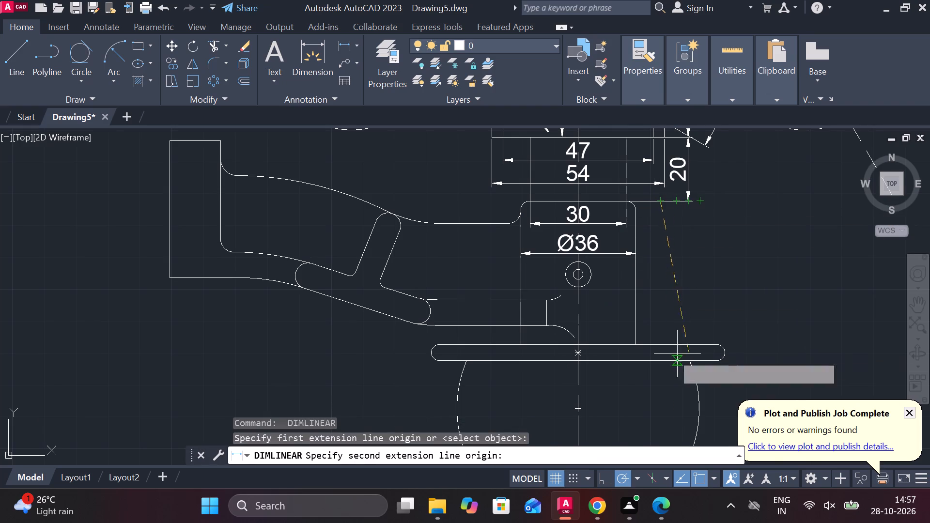
click(652, 344)
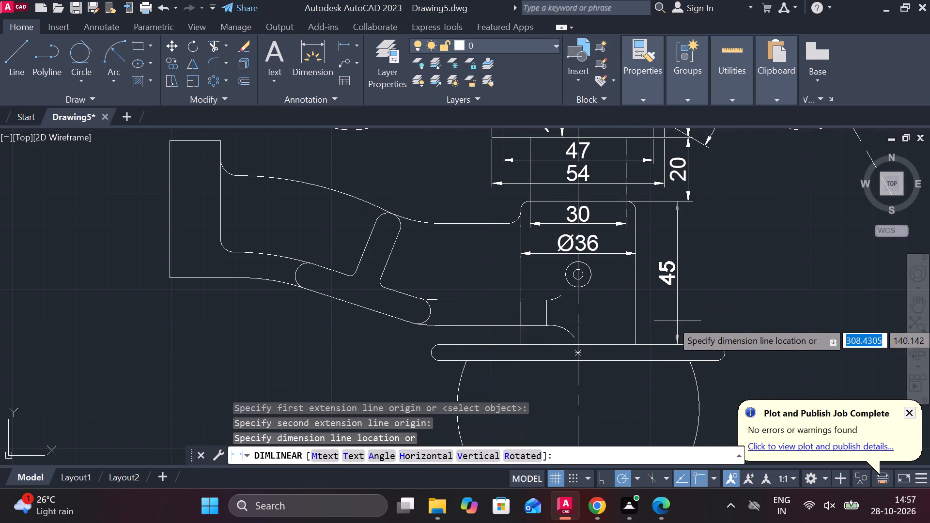
click(690, 200)
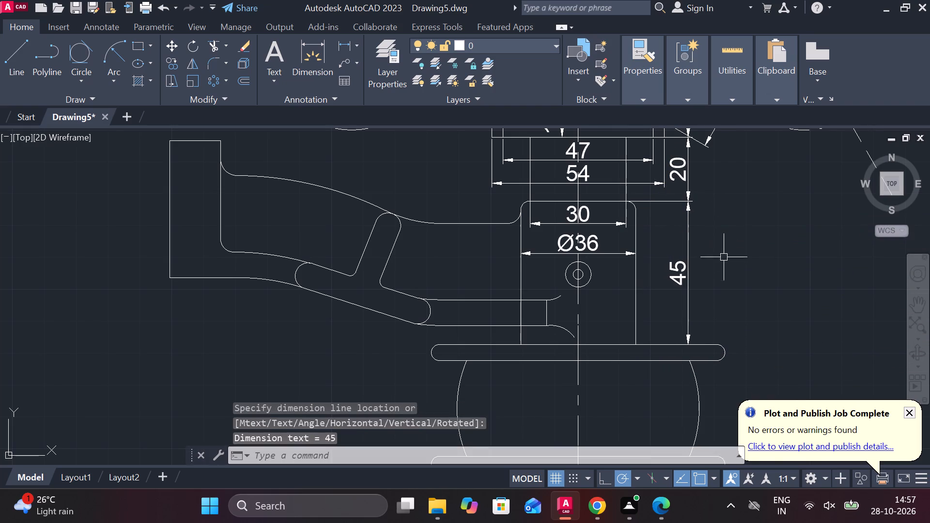
Add a vertical linear dimension from the concentric circles' centre to the flange's top edge, placing it inside the body right of the centreline.
middle_drag(734, 285, 760, 257)
key(space)
scroll(611, 243, up, 2)
click(591, 249)
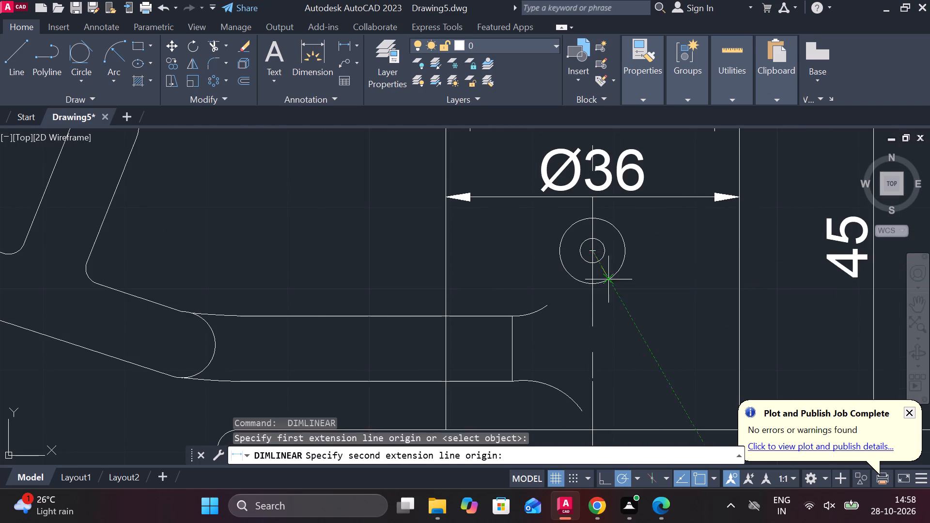
scroll(604, 287, down, 2)
click(599, 343)
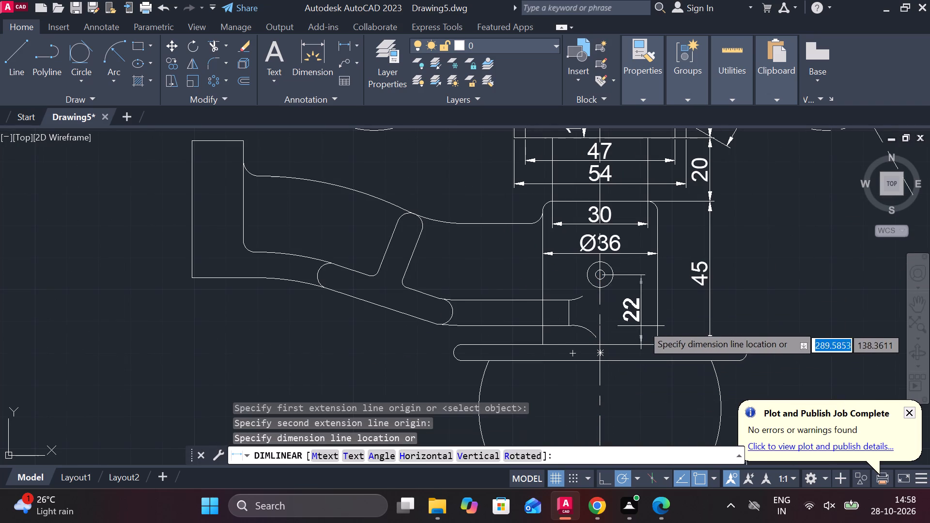
scroll(635, 316, up, 2)
click(645, 314)
Add a vertical linear dimension across the small inner circle, placing it just left of that circle.
key(space)
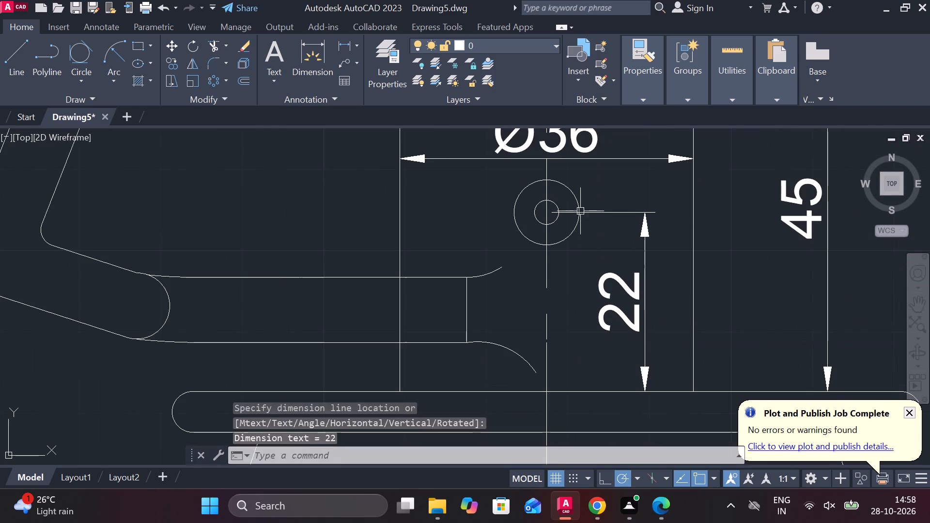
click(550, 197)
click(549, 222)
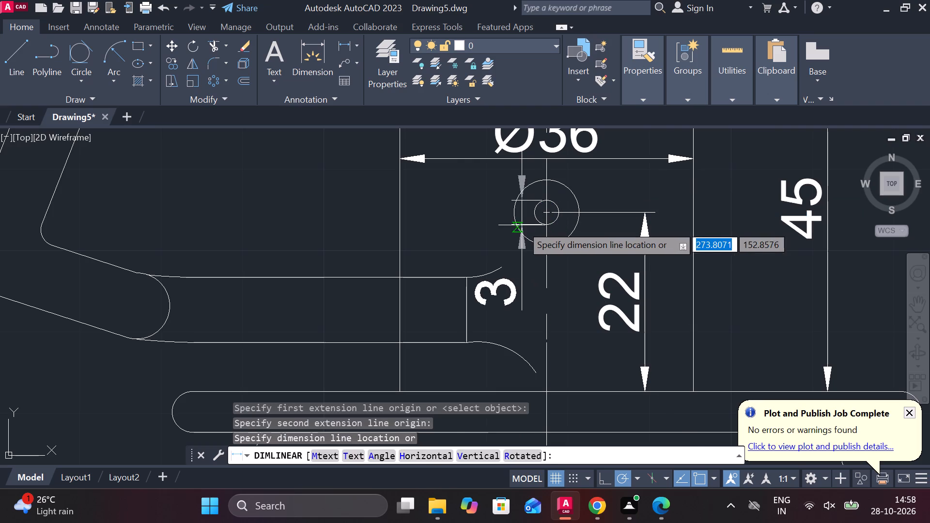
click(523, 238)
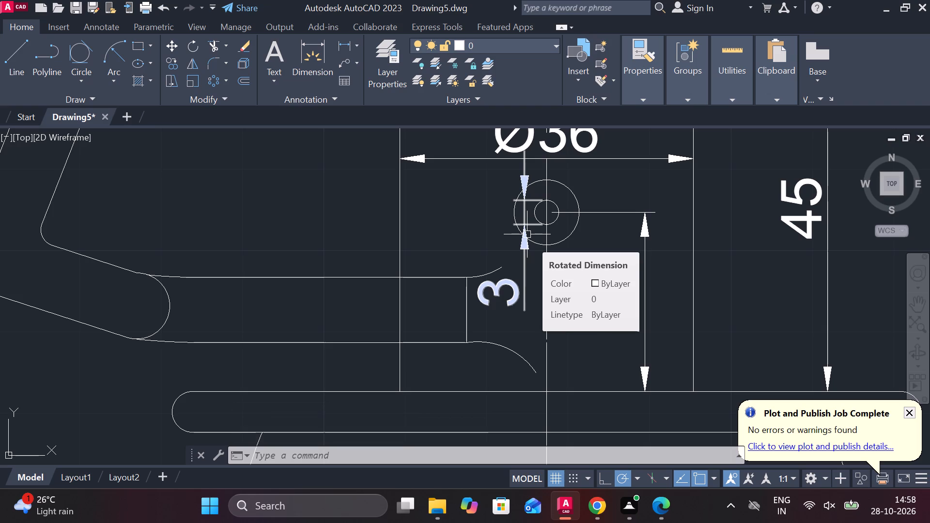
Add a vertical linear dimension across the outer concentric circle, placing it left of the inner circle's dimension.
key(space)
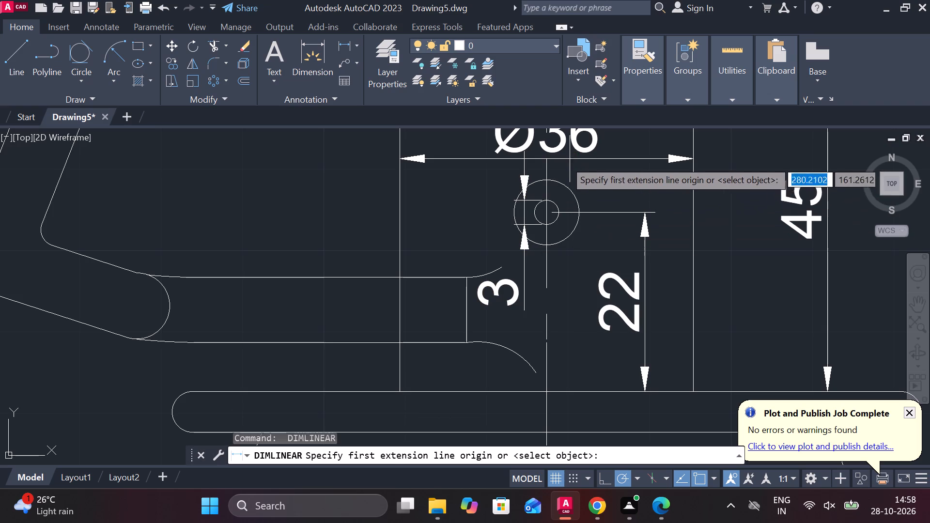
click(546, 172)
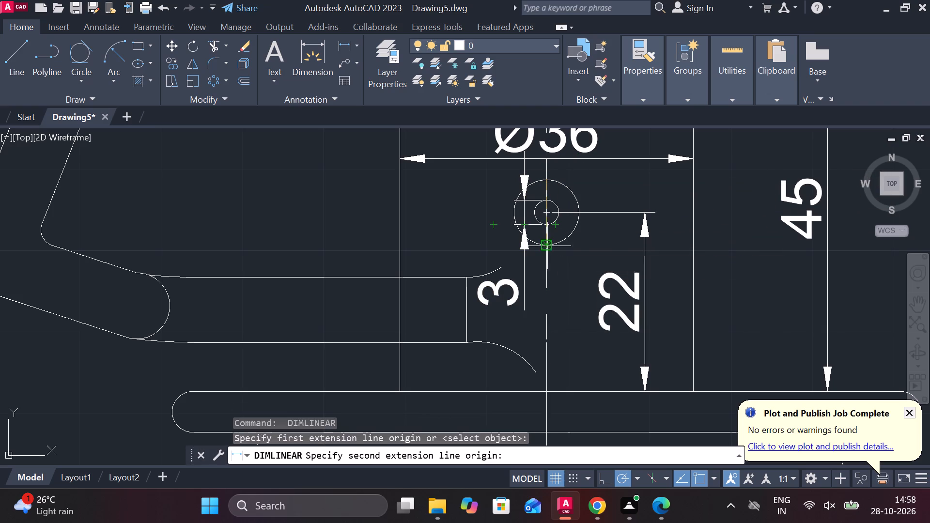
click(547, 246)
click(463, 260)
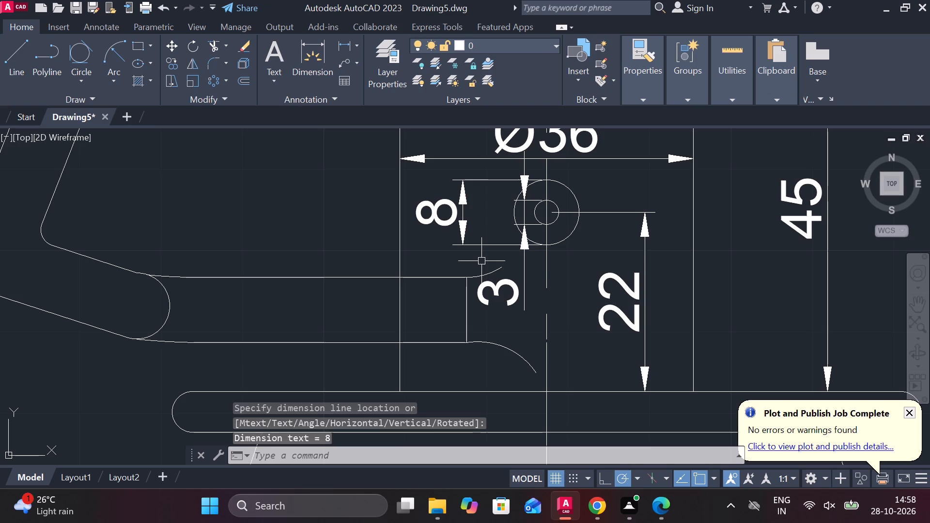
Draw a circle of diameter 3 on the neck's centreline, centred on the 47 dimension line.
scroll(526, 299, down, 1)
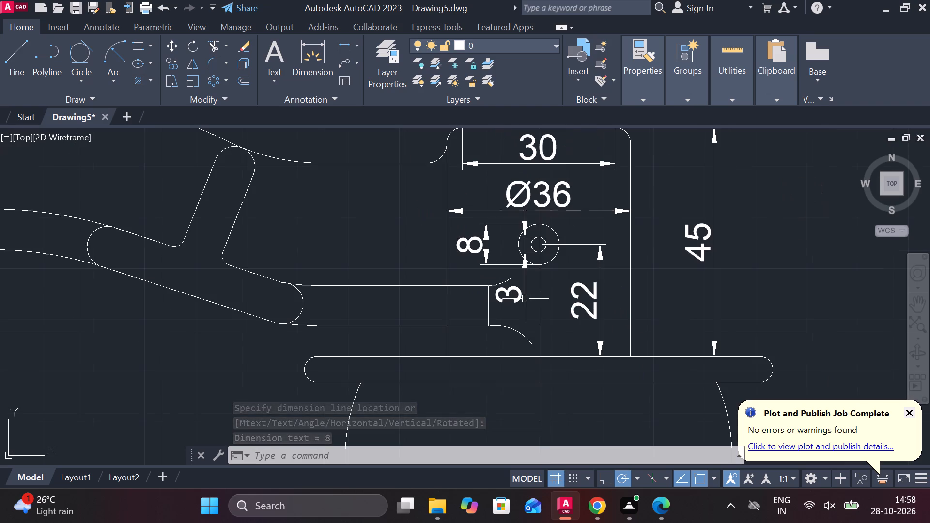
middle_drag(576, 213, 573, 378)
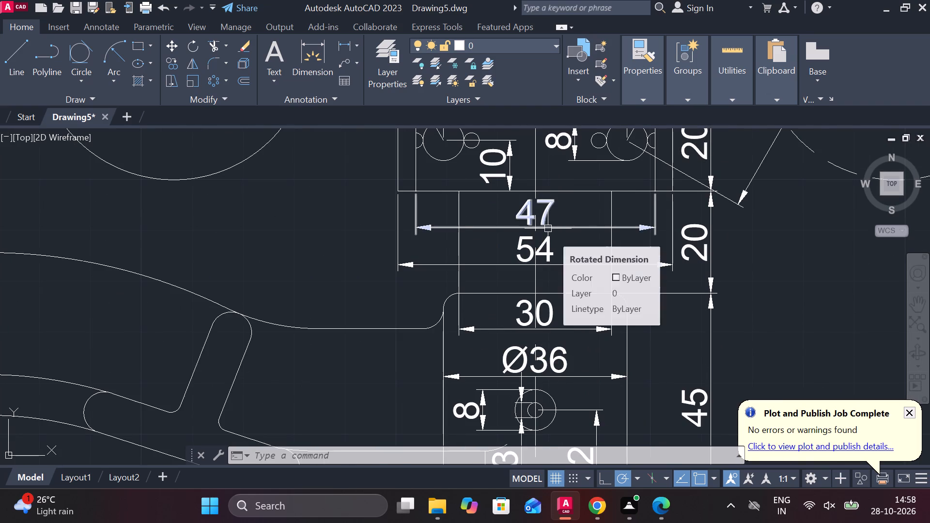
scroll(548, 229, up, 2)
text(C)
key(space)
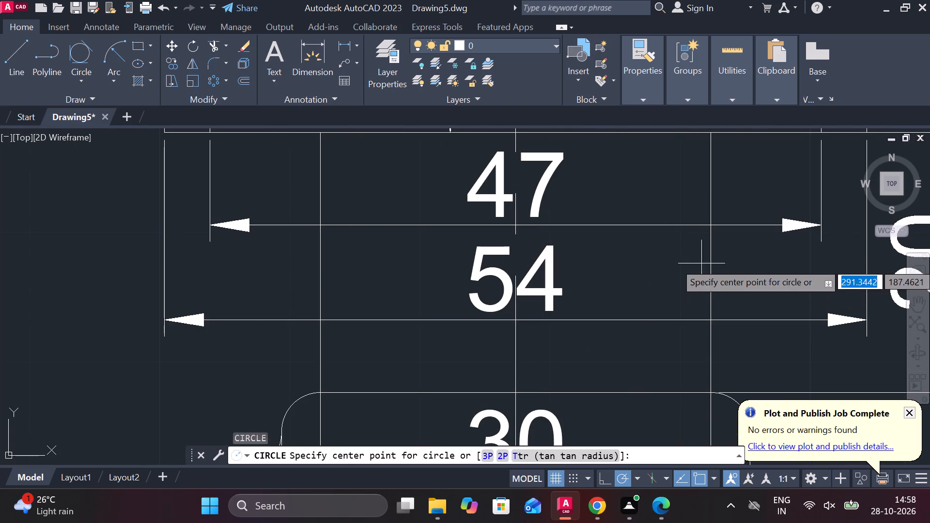
scroll(711, 166, down, 1)
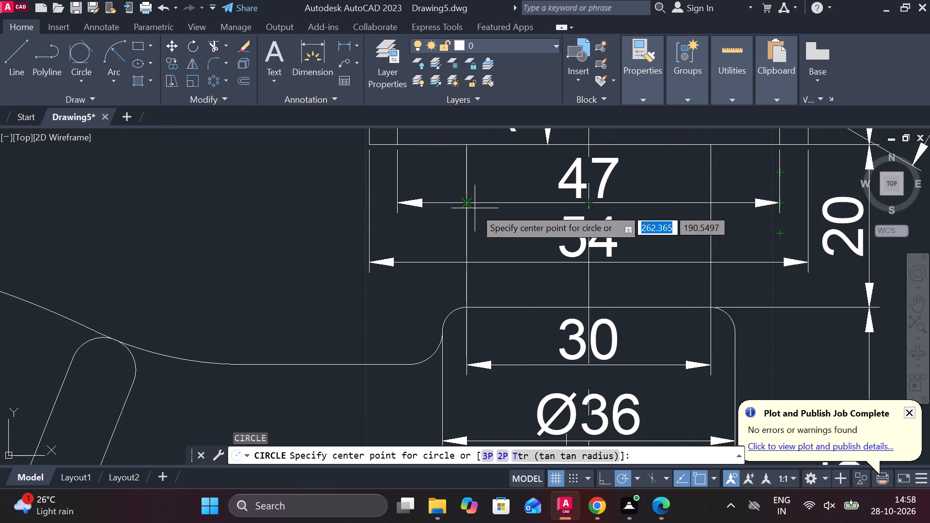
click(590, 204)
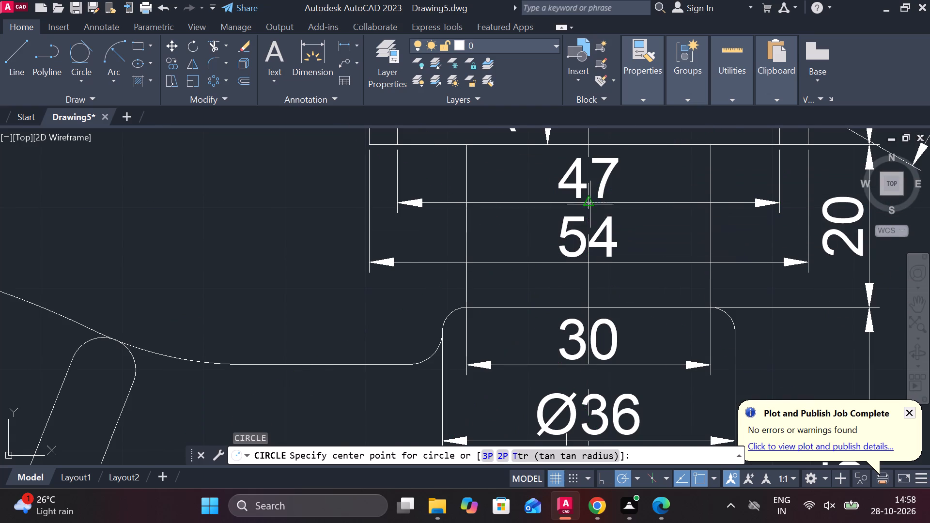
text(D 3)
key(space)
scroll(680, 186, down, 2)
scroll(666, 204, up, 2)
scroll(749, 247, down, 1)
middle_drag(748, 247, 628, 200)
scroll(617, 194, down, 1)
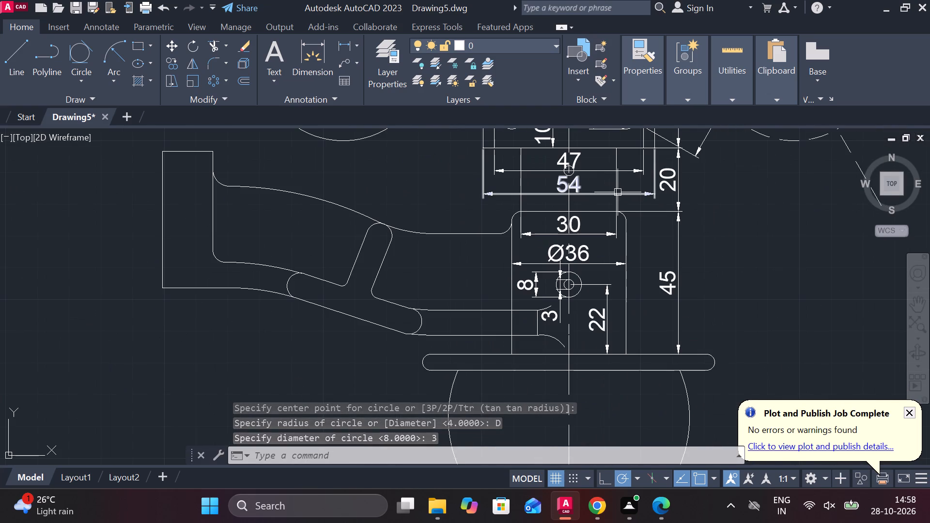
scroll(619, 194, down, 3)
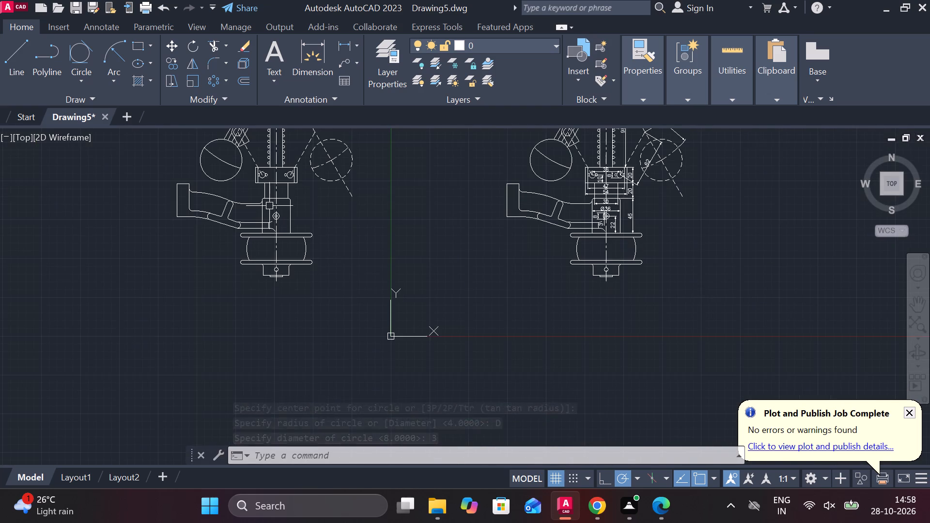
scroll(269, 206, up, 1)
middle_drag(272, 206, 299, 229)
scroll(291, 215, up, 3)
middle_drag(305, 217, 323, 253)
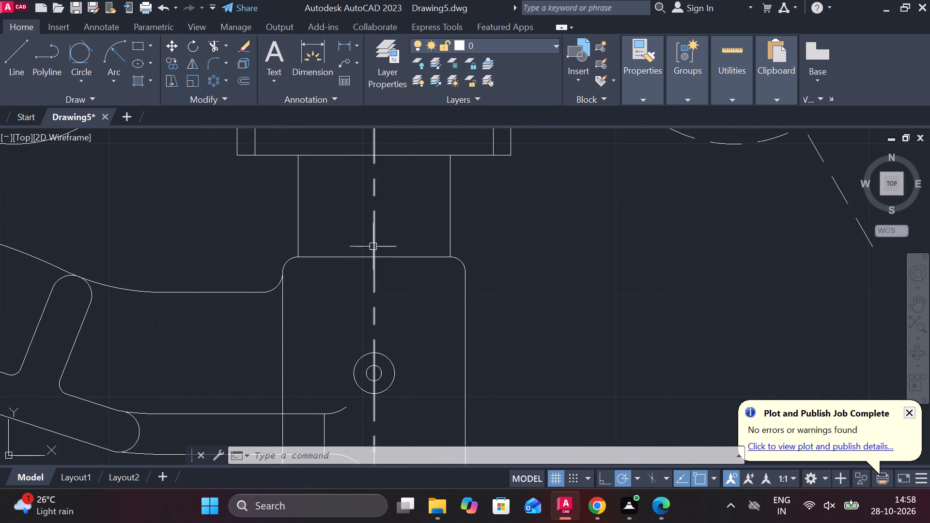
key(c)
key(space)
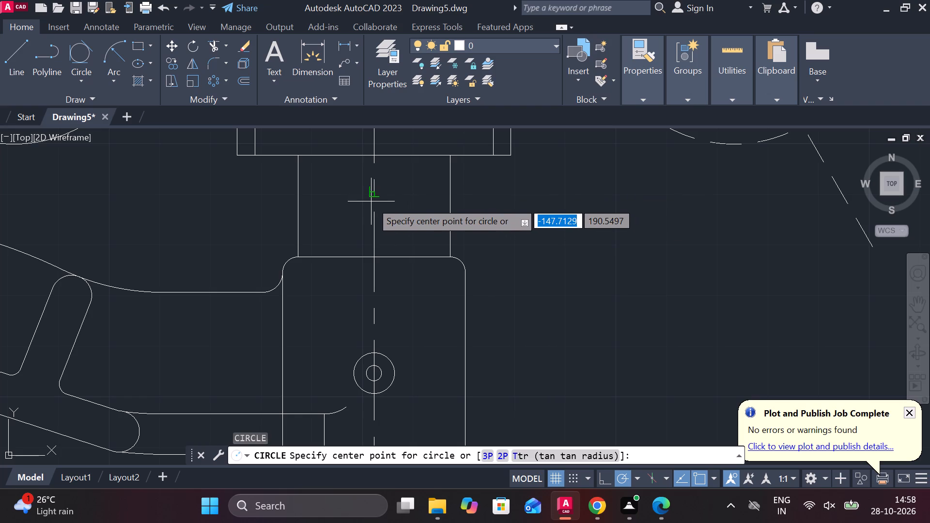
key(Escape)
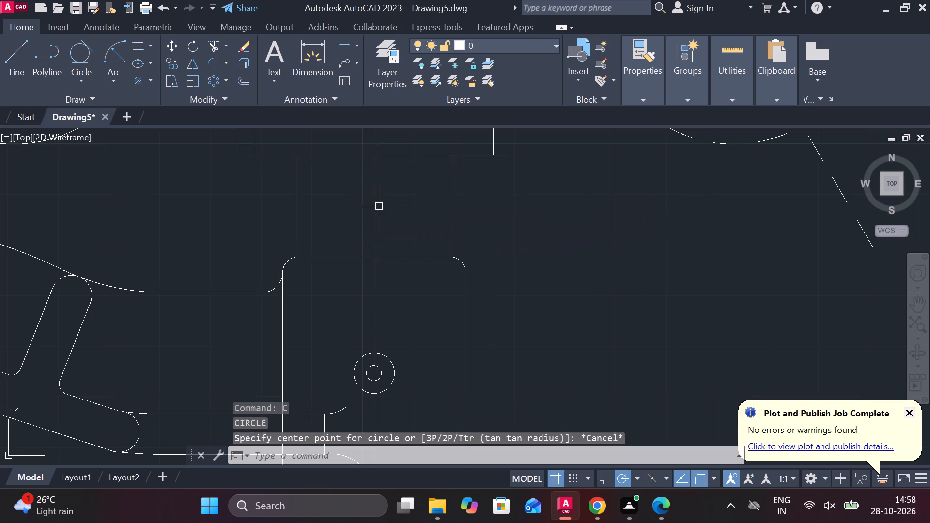
Draw a horizontal helper line across the undimensioned copy's neck at mid-height and a diameter 3 circle centred on its midpoint.
key(l)
key(Return)
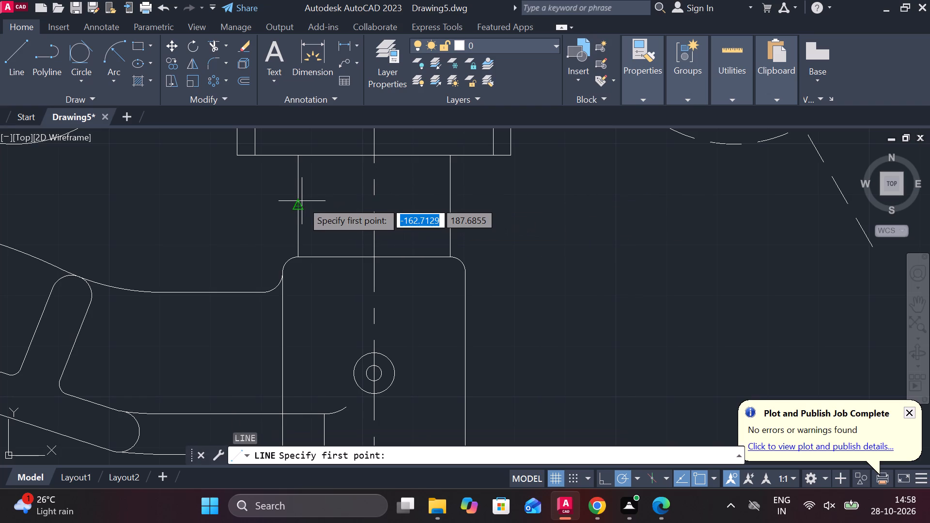
click(297, 208)
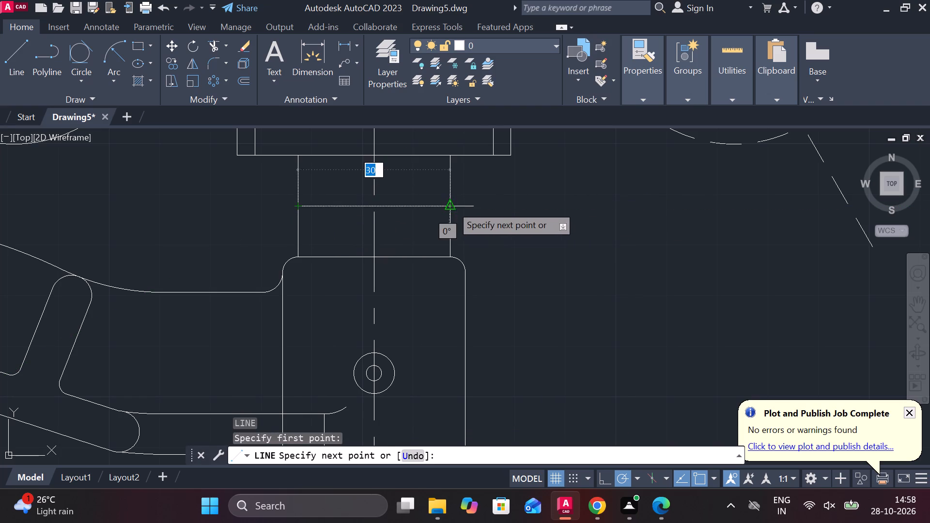
click(451, 205)
key(Escape)
text(C)
key(space)
click(378, 210)
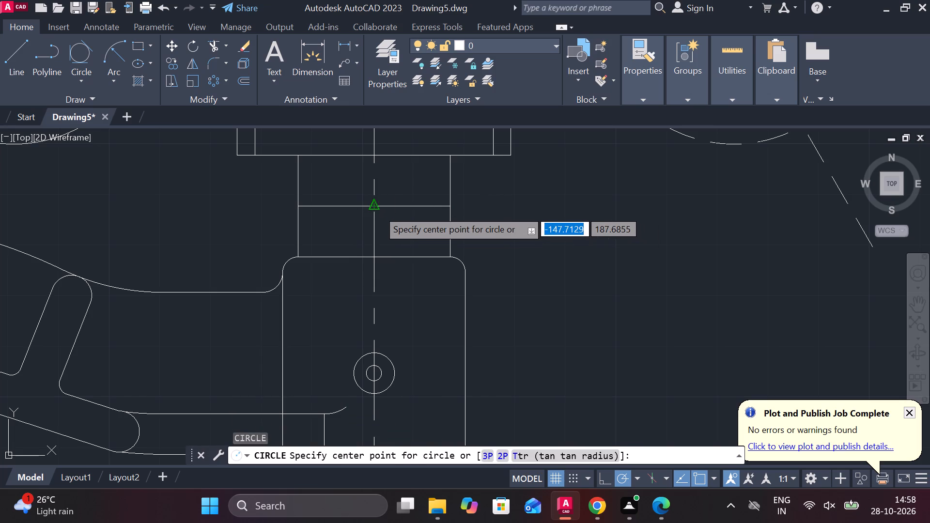
text(D 3)
key(space)
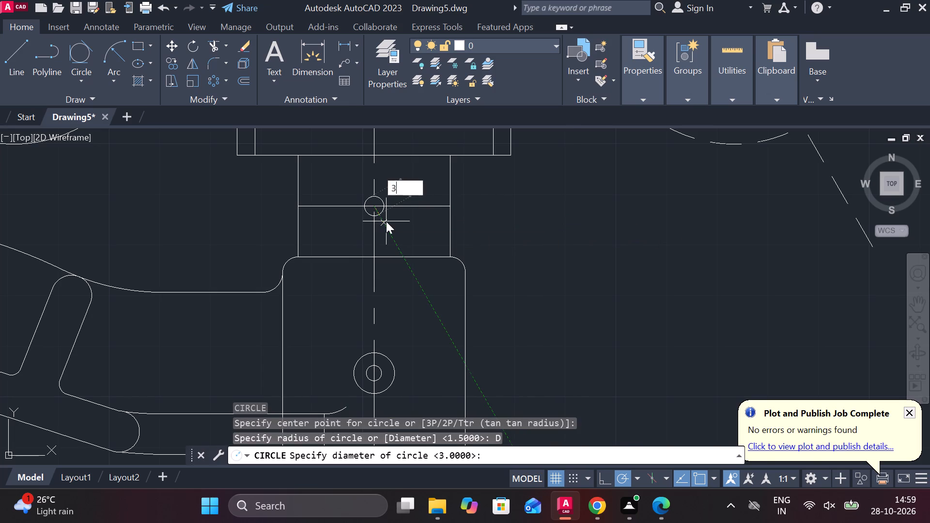
Erase the horizontal helper line running through the neck's new circle.
click(408, 209)
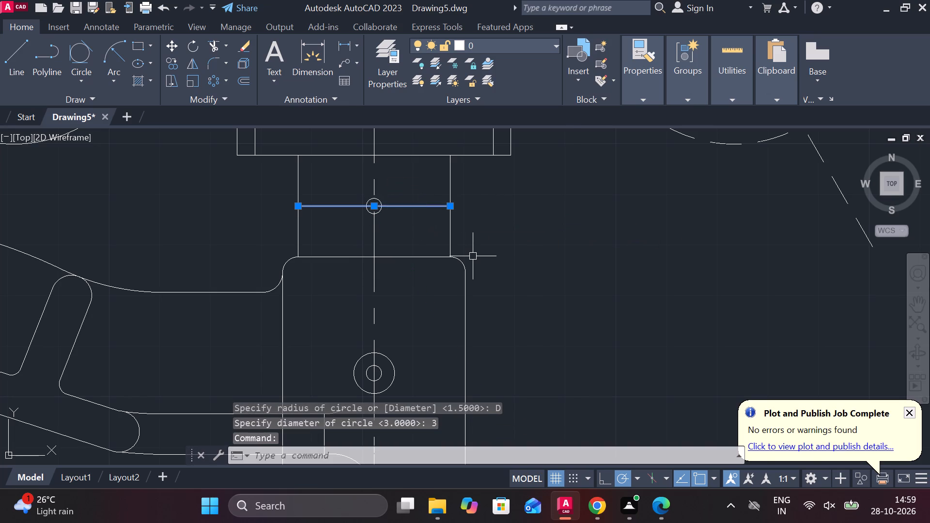
text(E)
key(space)
On the dimensioned view, add a vertical linear dimension from the lower arm's bottom edge to the upper flange's top edge, left of the body.
scroll(474, 259, down, 3)
middle_drag(620, 277, 304, 244)
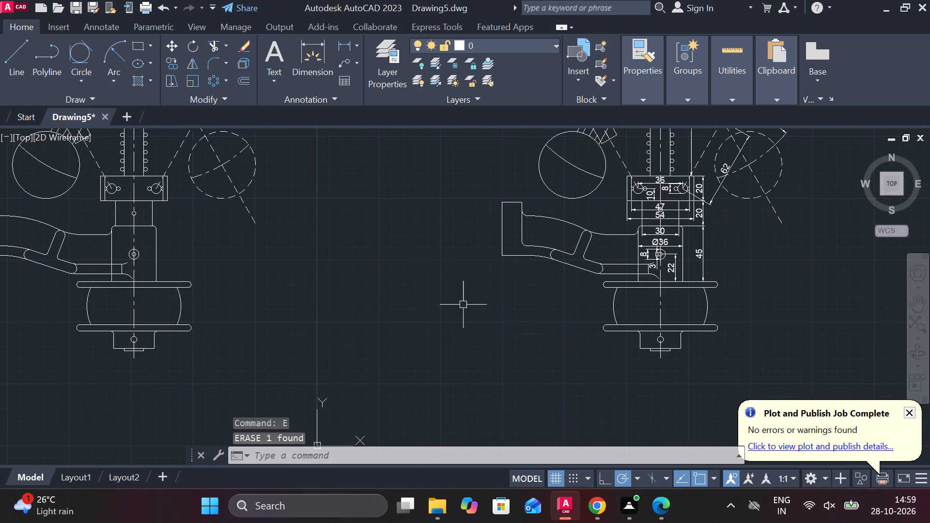
middle_drag(626, 327, 506, 314)
scroll(544, 286, up, 1)
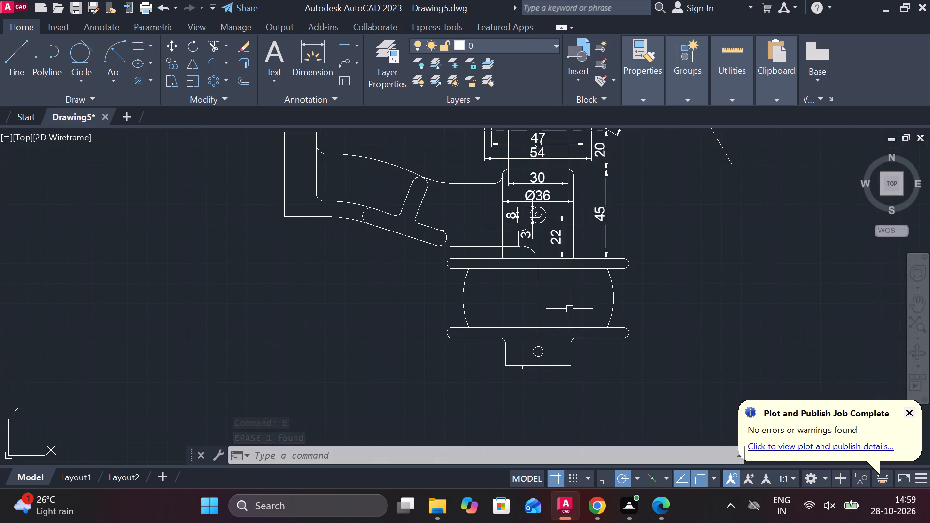
scroll(570, 309, up, 1)
click(346, 45)
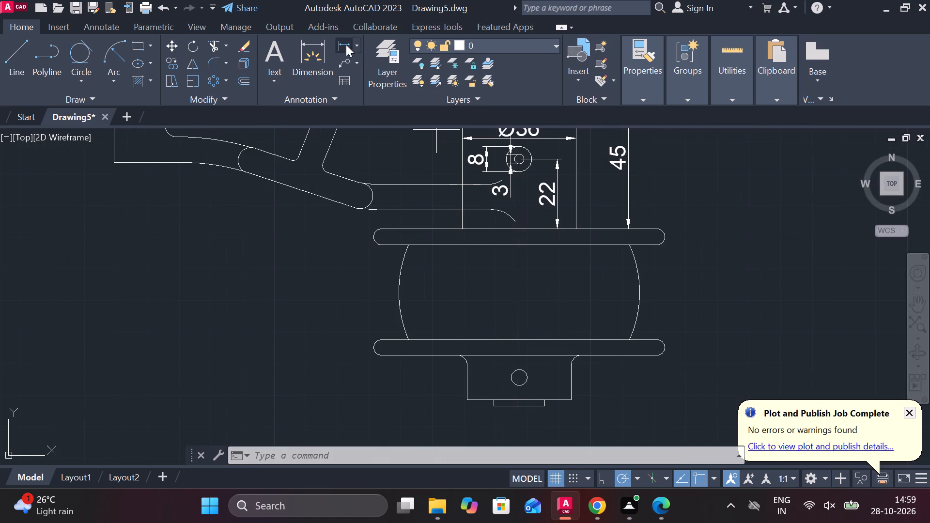
scroll(436, 207, up, 2)
click(460, 214)
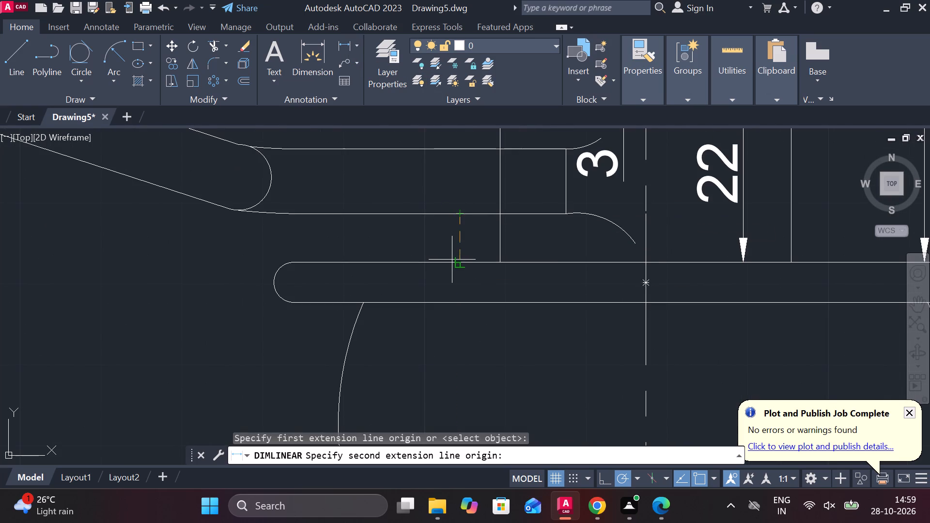
click(452, 260)
click(452, 260)
scroll(479, 268, down, 1)
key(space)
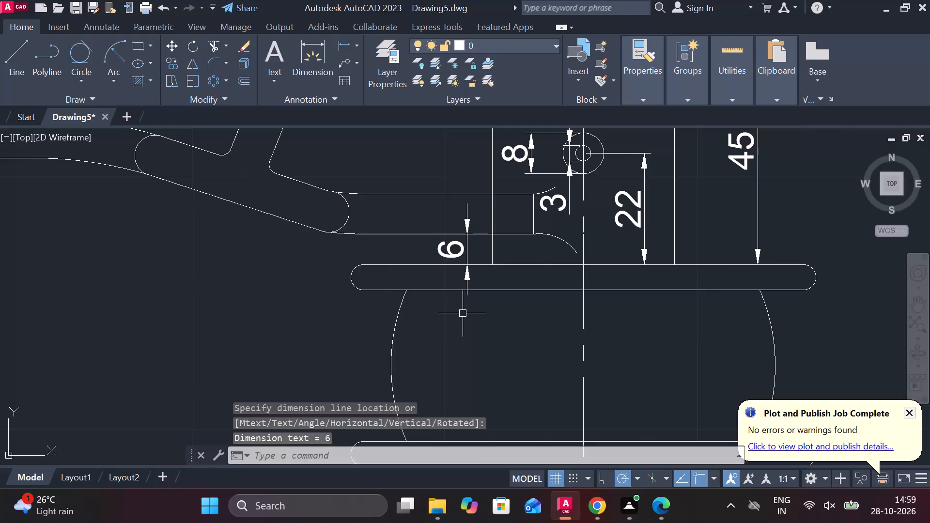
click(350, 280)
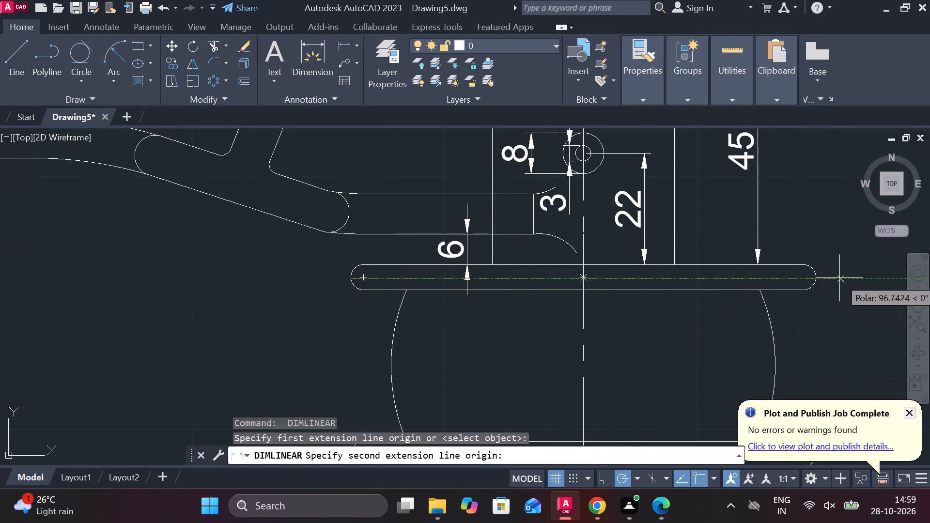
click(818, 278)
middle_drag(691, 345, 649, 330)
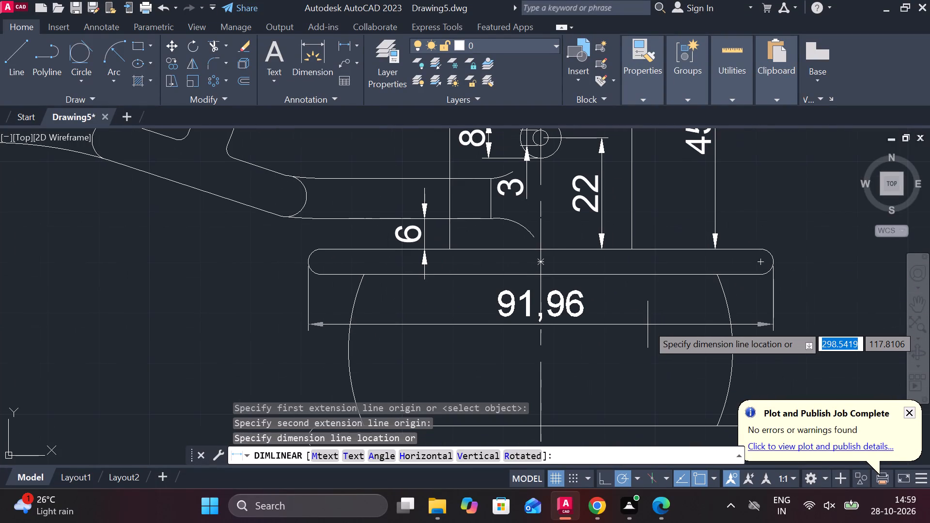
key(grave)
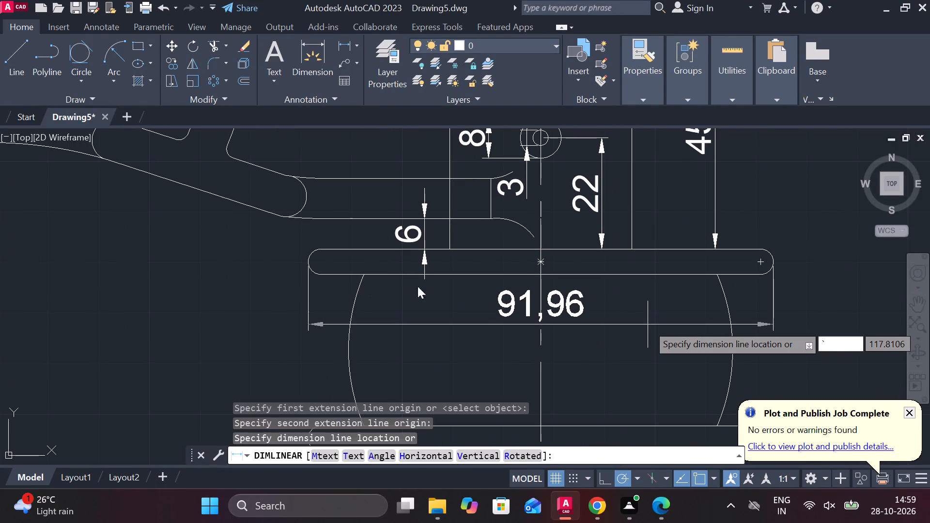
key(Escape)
Add a horizontal linear dimension across the upper flange's full width between its rounded ends, placing it just below the flange.
key(space)
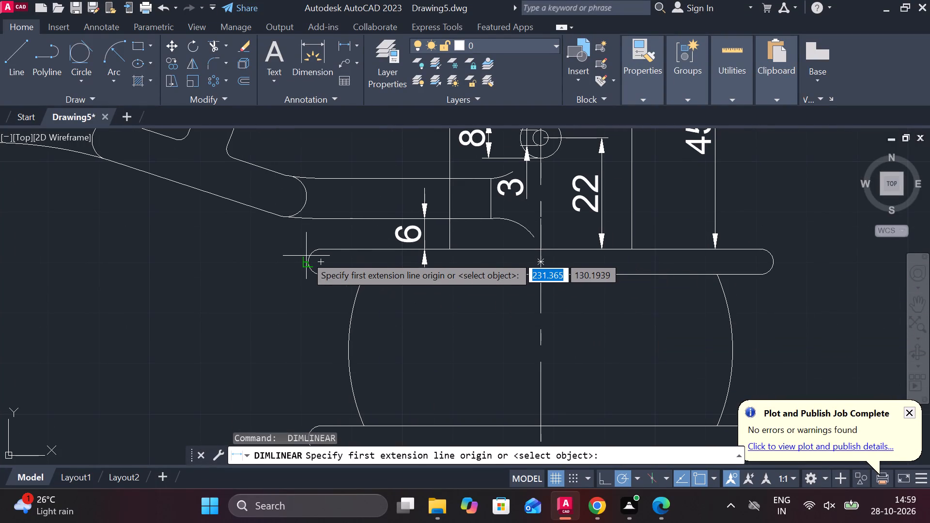
click(309, 265)
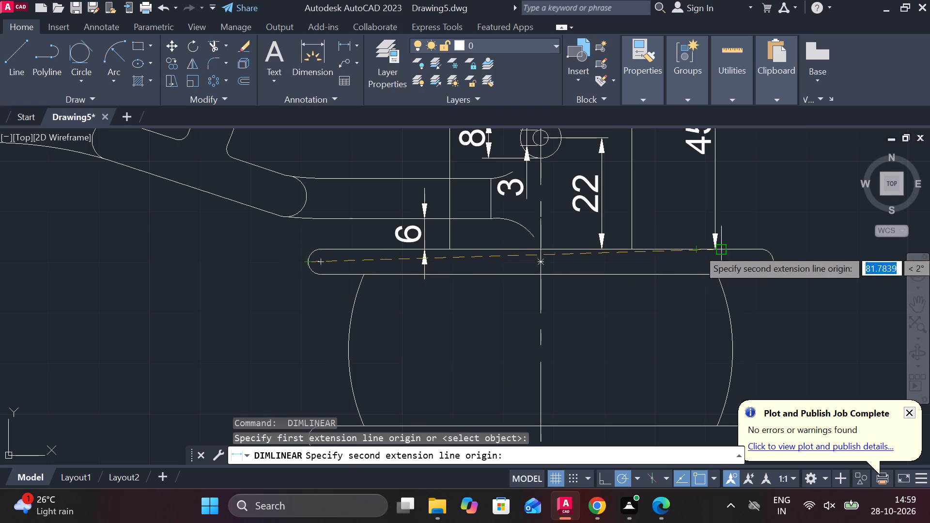
click(771, 259)
middle_drag(609, 317, 608, 294)
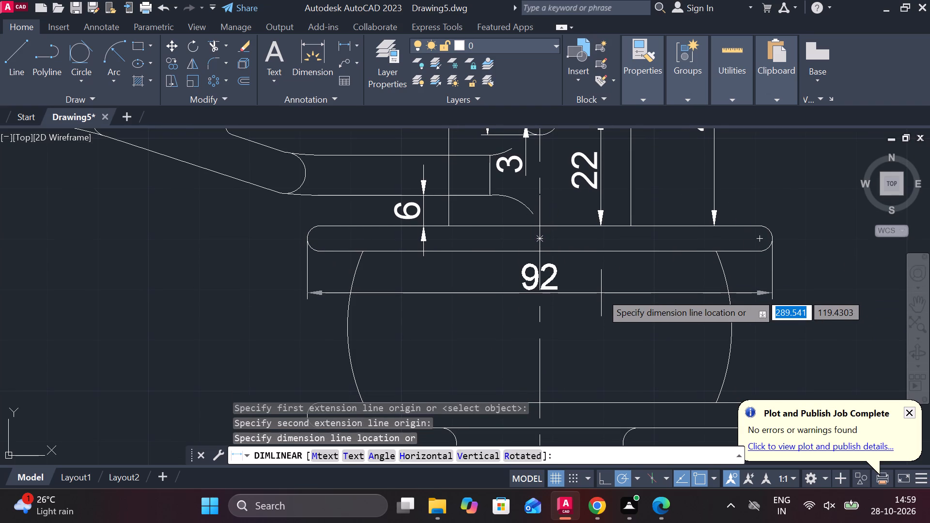
click(601, 293)
Add a radius dimension to the bulged body's left arc between the flanges, placing the text inside the body.
middle_drag(595, 321, 536, 239)
click(356, 49)
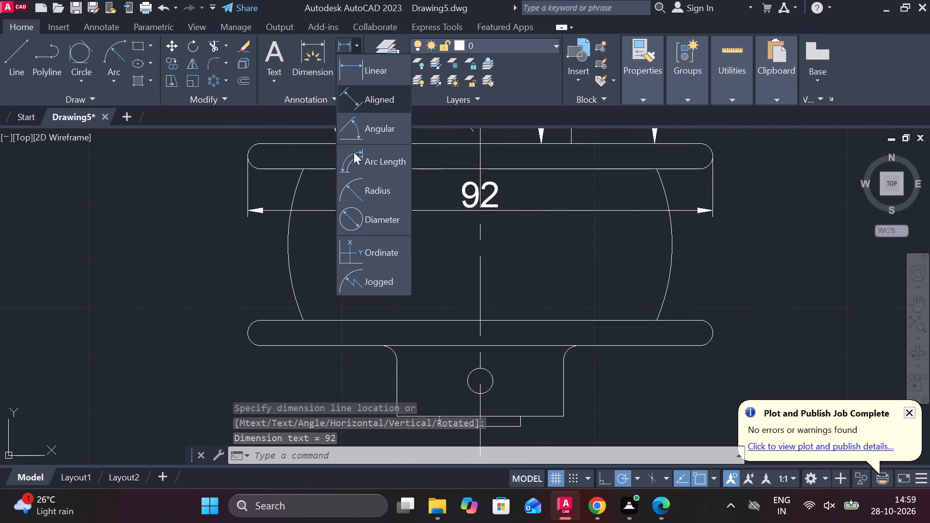
click(372, 185)
click(297, 292)
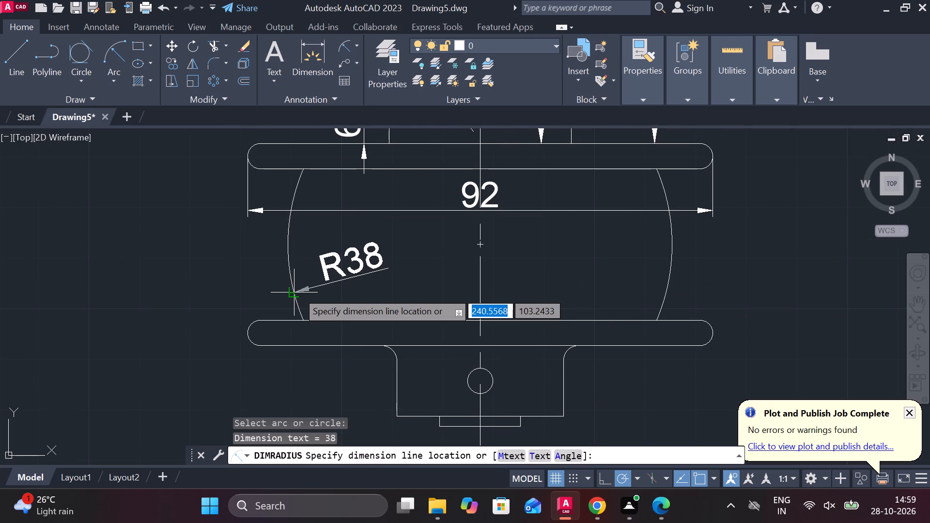
click(297, 292)
Add a horizontal linear dimension across the lower flange's full width between its rounded ends, placing it just above the flange.
middle_drag(336, 284, 354, 261)
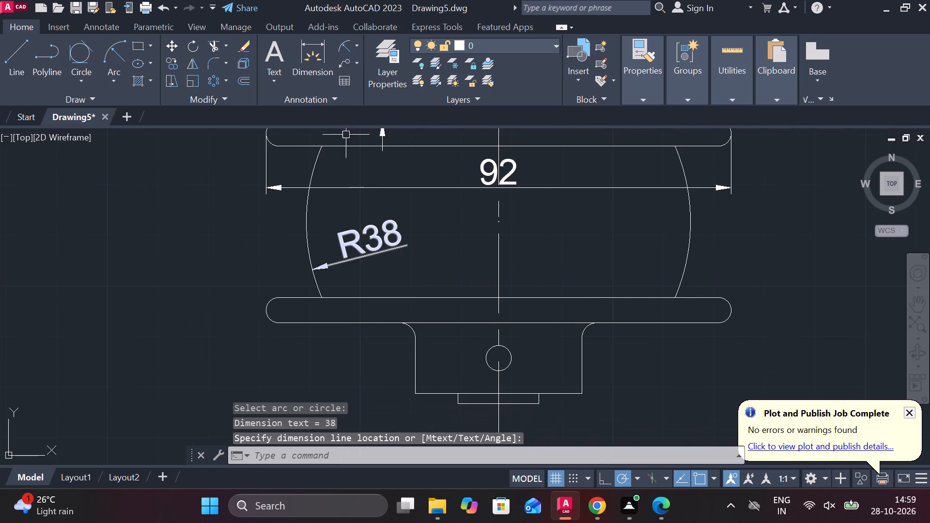
click(352, 44)
click(355, 44)
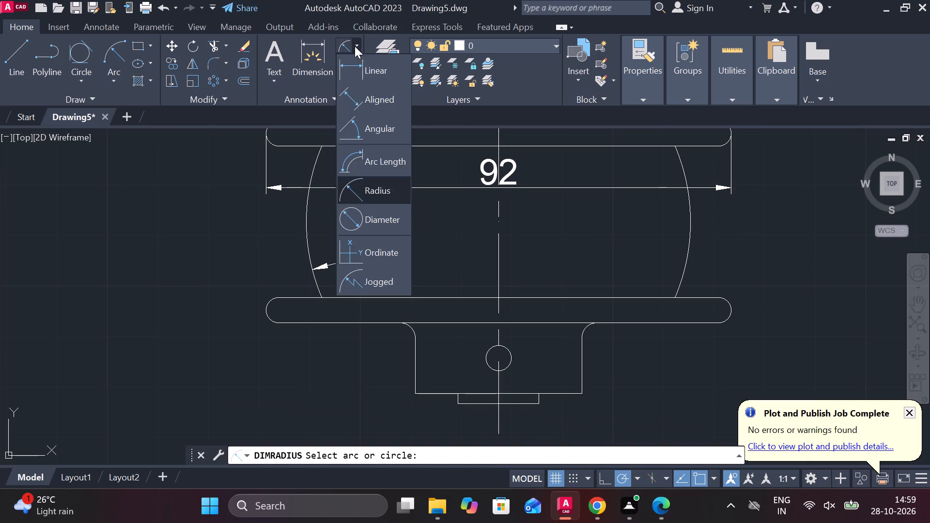
click(360, 68)
click(266, 314)
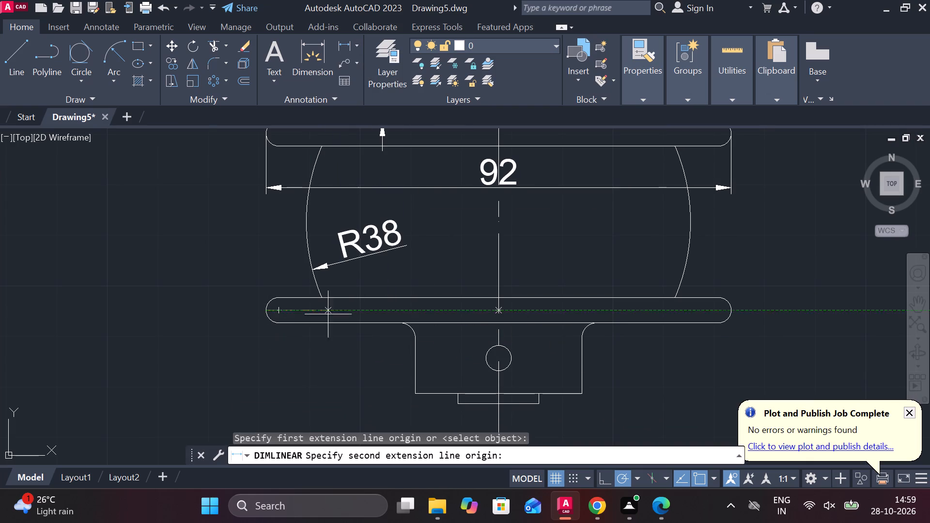
click(728, 309)
middle_drag(672, 329, 659, 295)
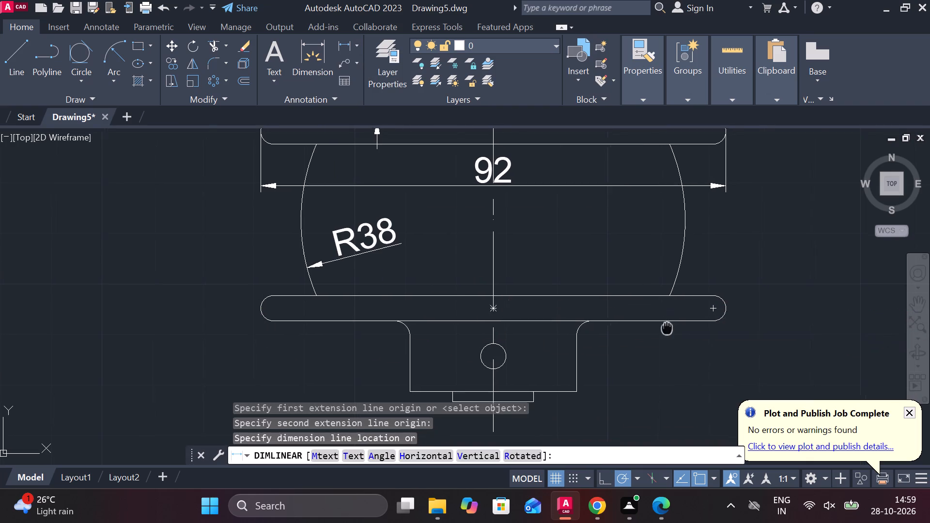
middle_drag(659, 295, 657, 264)
middle_drag(646, 254, 643, 342)
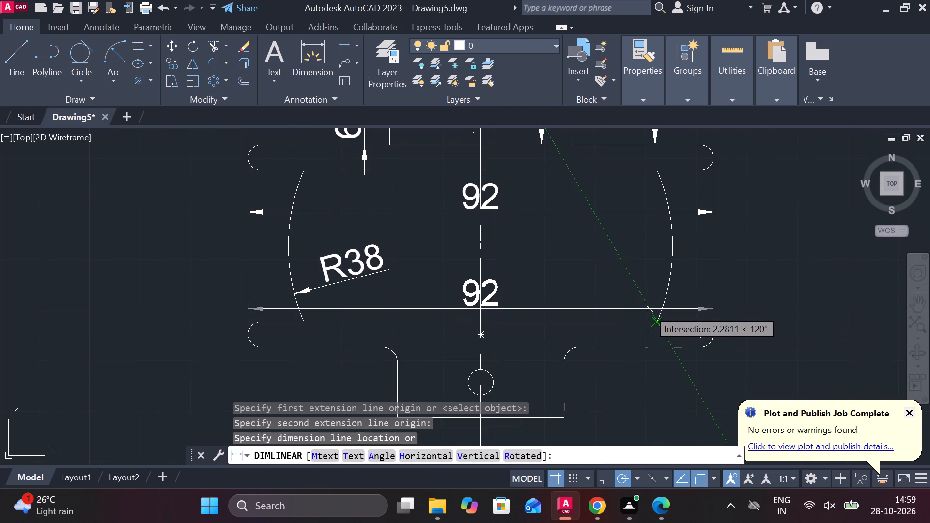
click(649, 302)
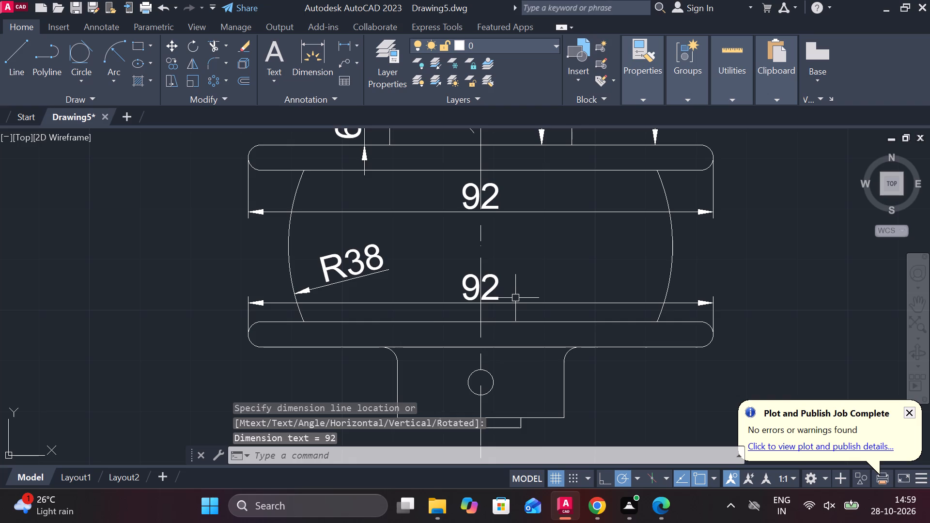
Insert a diameter symbol before the text of the lower flange's width dimension and of the upper flange's width dimension.
double_click(471, 271)
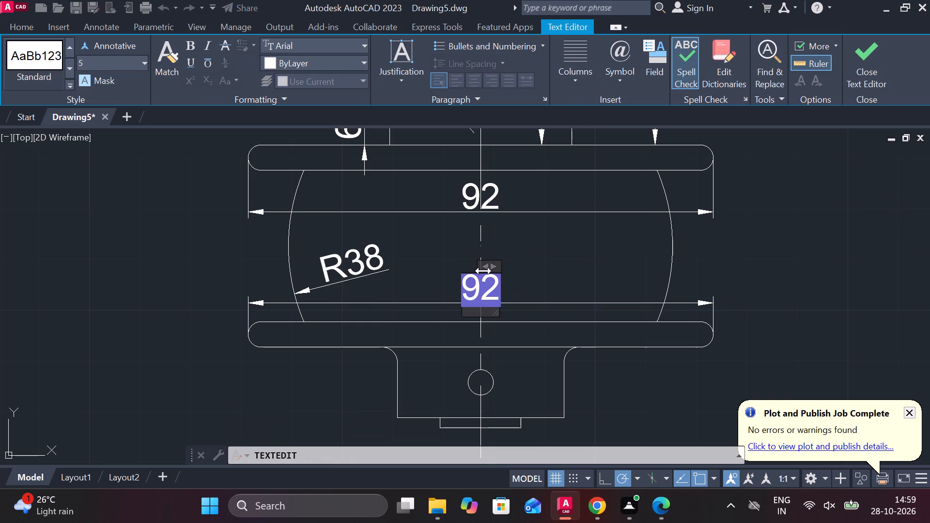
click(624, 76)
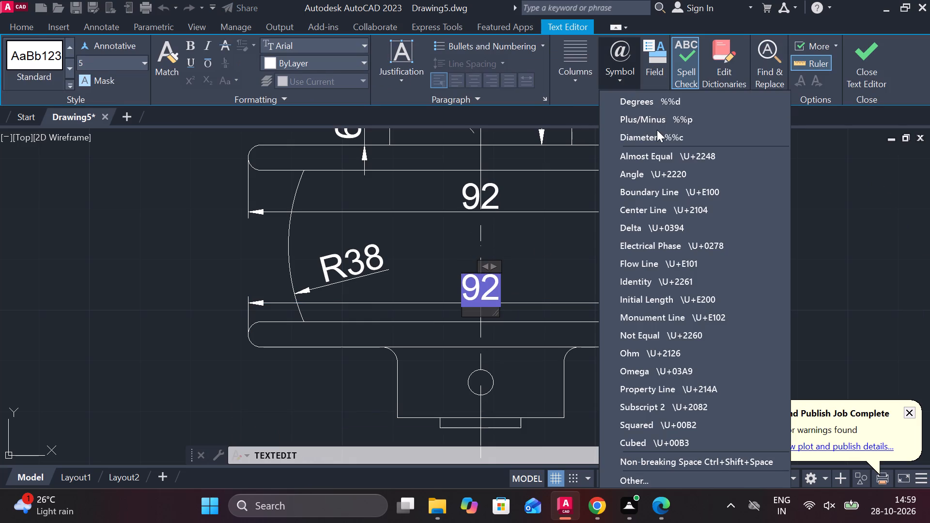
click(657, 130)
click(852, 70)
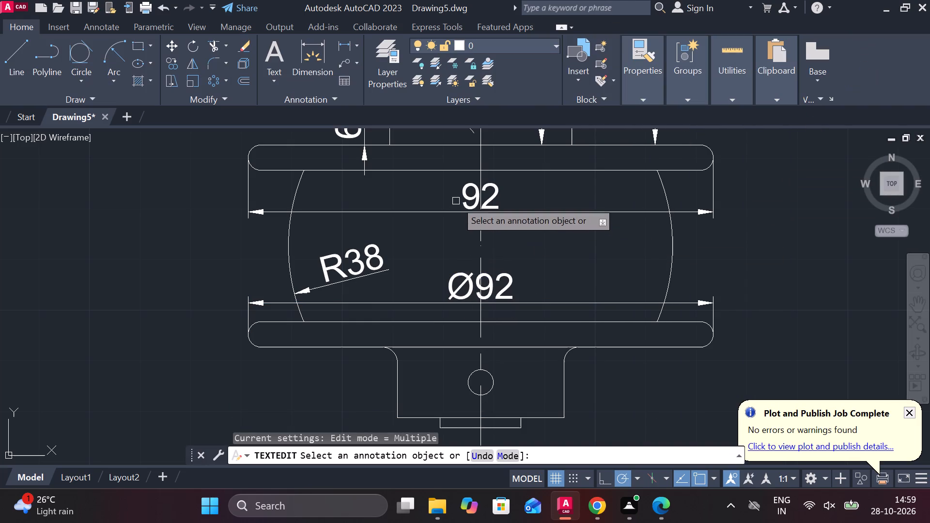
triple_click(458, 199)
double_click(464, 189)
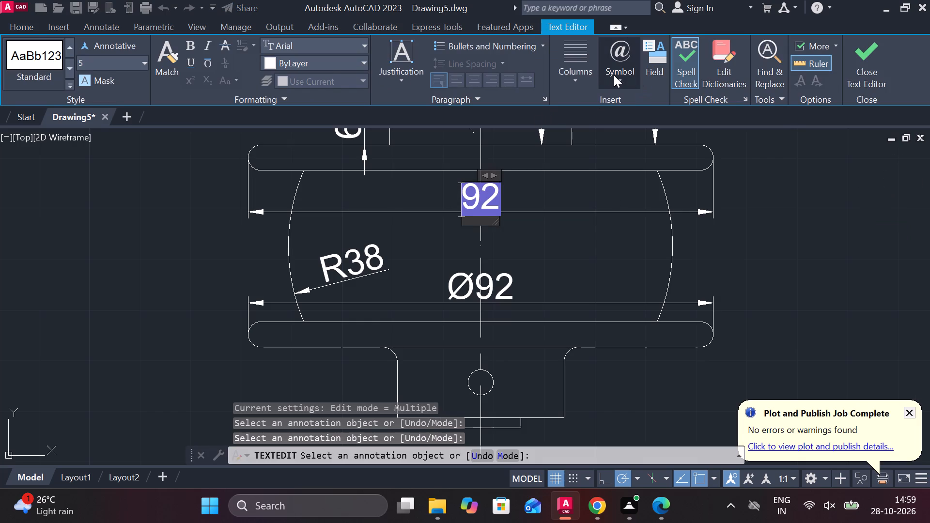
click(614, 75)
click(651, 136)
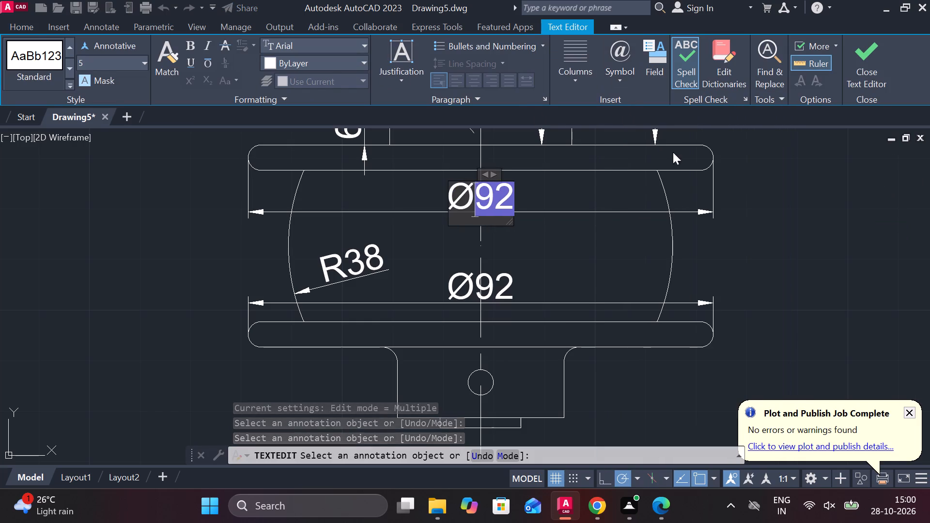
click(874, 56)
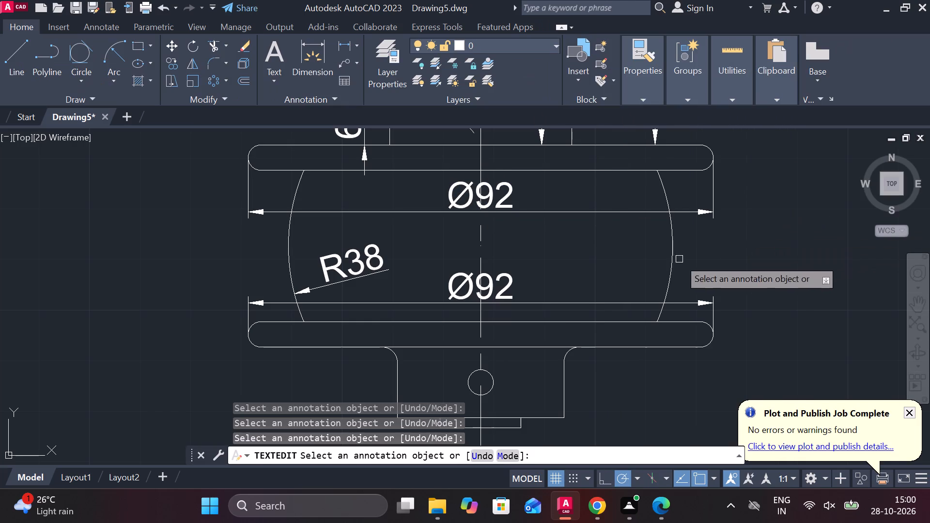
middle_drag(670, 264, 639, 205)
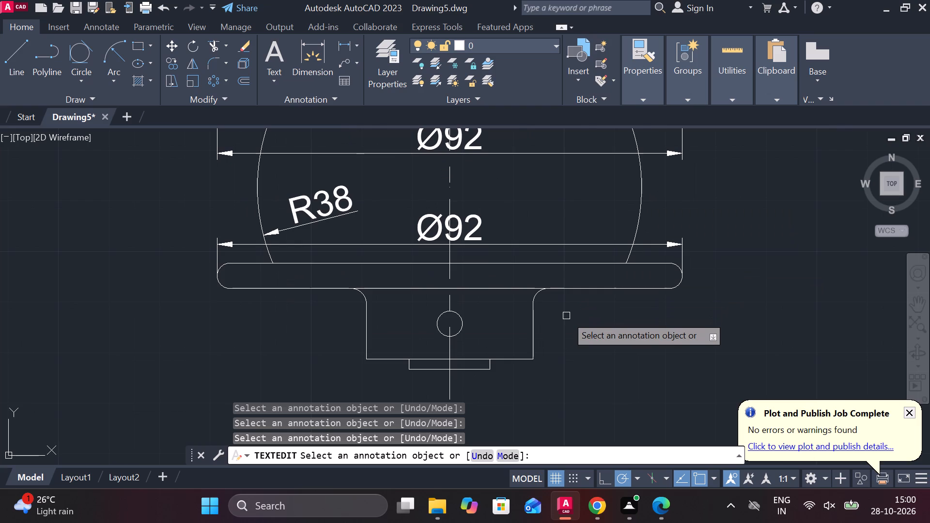
key(Escape)
Add a vertical linear dimension for the upper flange's thickness, placing it outside the flange's right end.
middle_drag(596, 319, 592, 320)
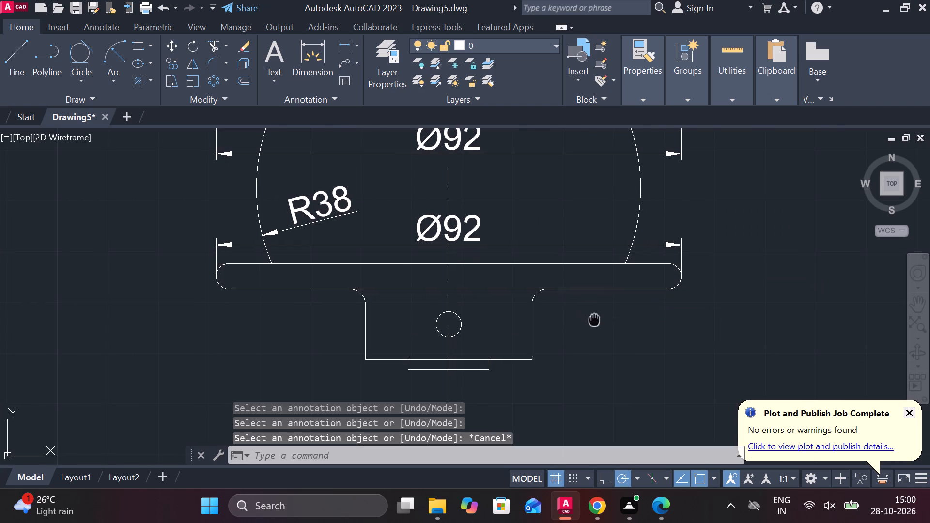
middle_drag(592, 320, 471, 416)
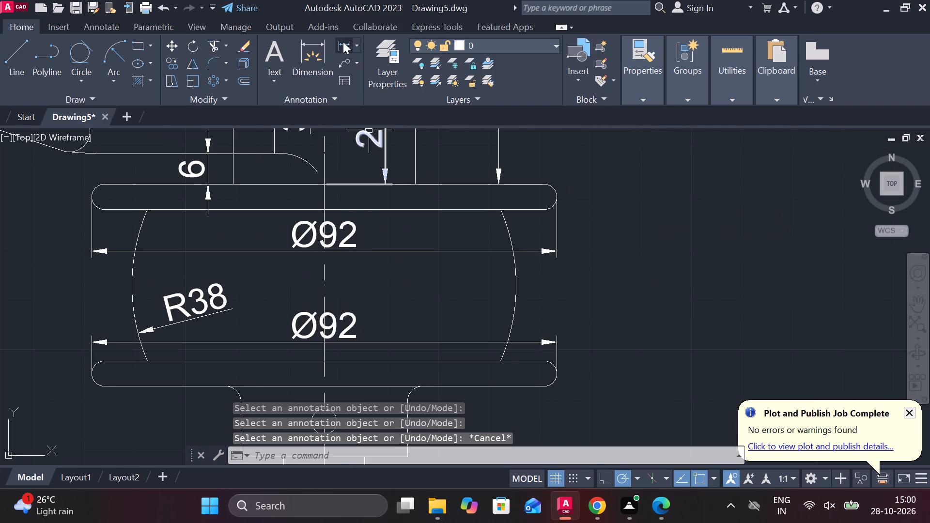
click(343, 42)
click(523, 185)
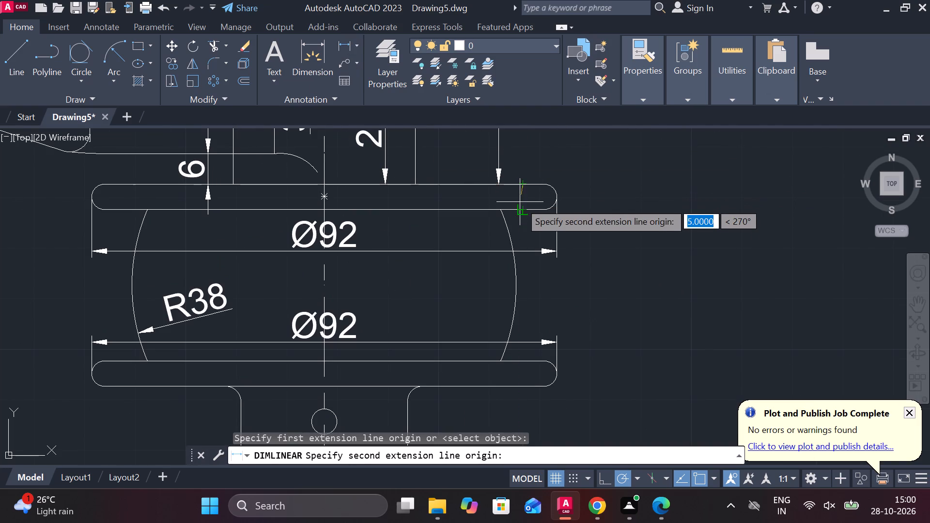
click(522, 206)
click(624, 207)
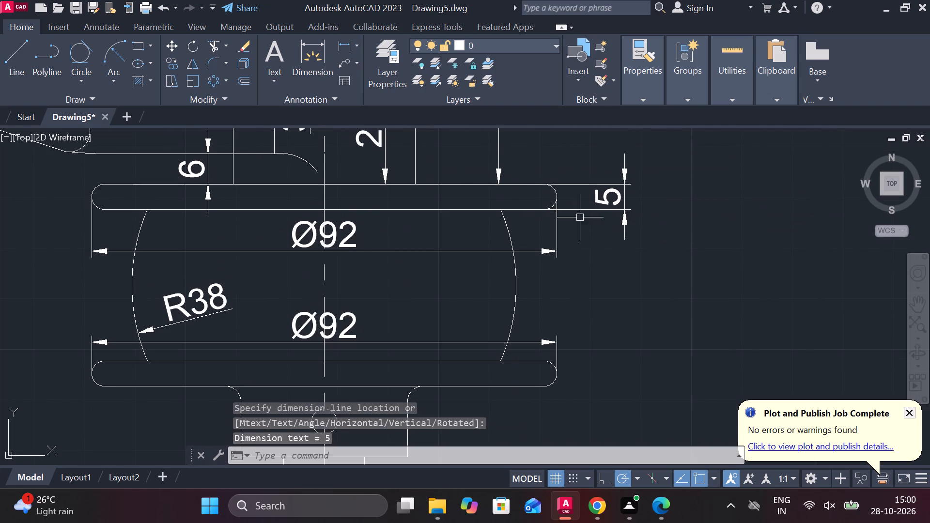
Add a vertical linear dimension for the gap between the two flanges, aligned with the upper flange's thickness dimension.
key(space)
click(529, 212)
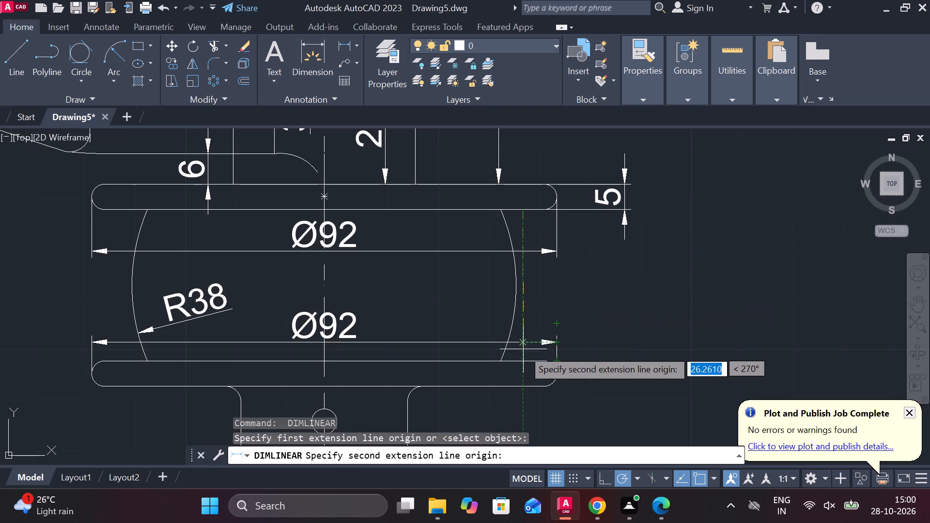
click(523, 355)
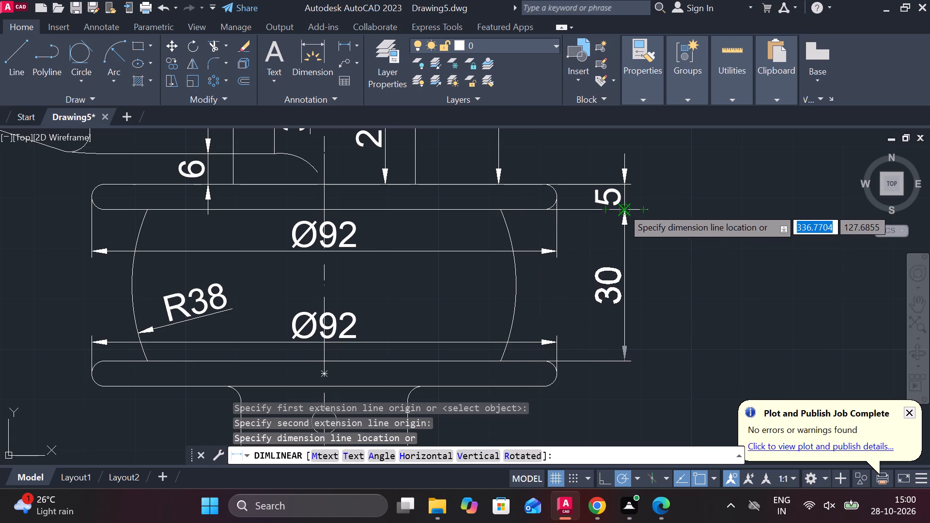
click(622, 208)
Add a vertical linear dimension for the lower flange's thickness, aligned with the flange-gap dimension above it.
middle_drag(612, 294, 559, 227)
key(space)
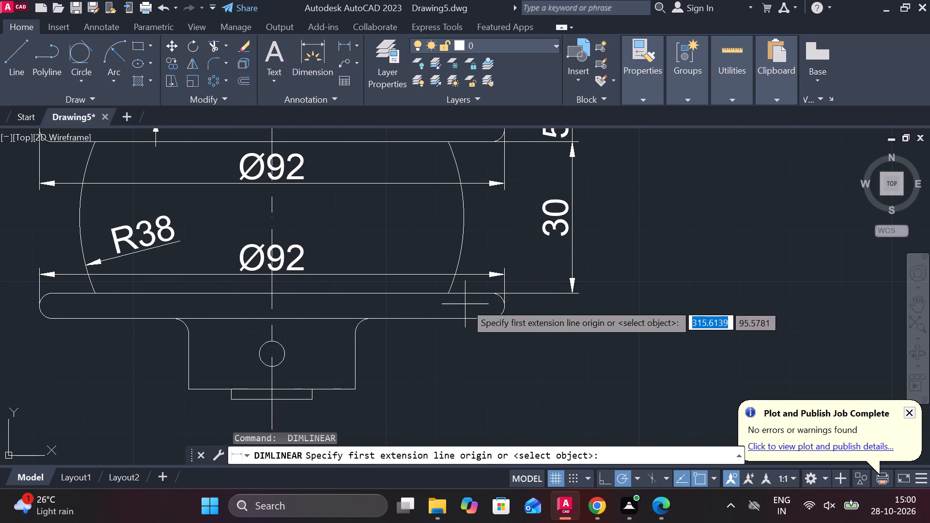
click(466, 297)
click(469, 311)
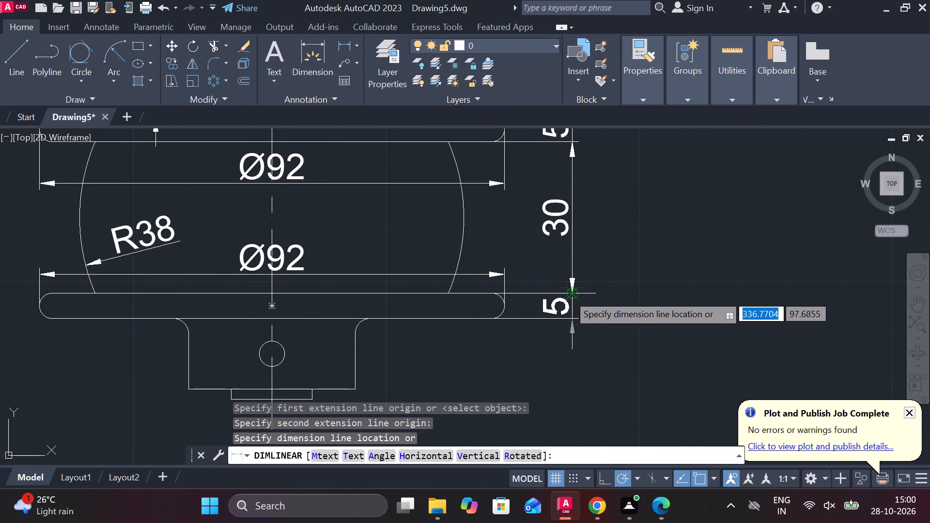
click(568, 294)
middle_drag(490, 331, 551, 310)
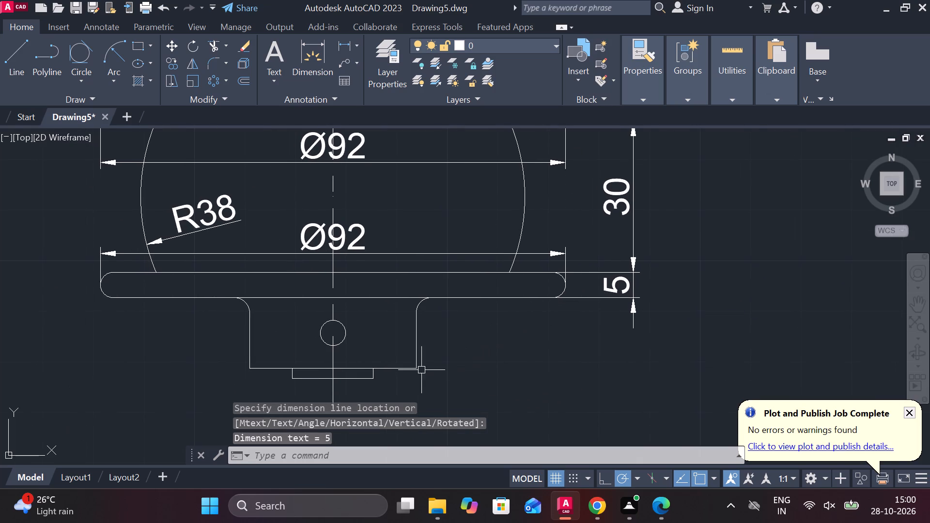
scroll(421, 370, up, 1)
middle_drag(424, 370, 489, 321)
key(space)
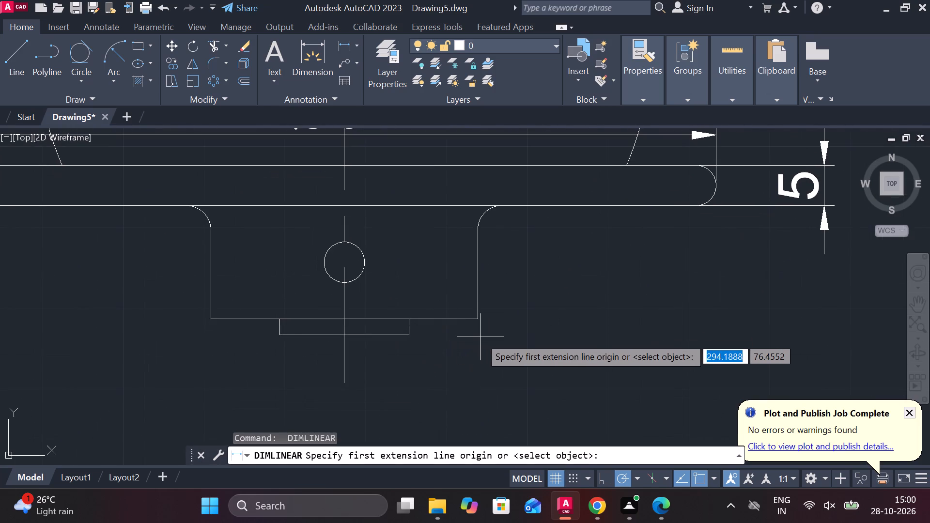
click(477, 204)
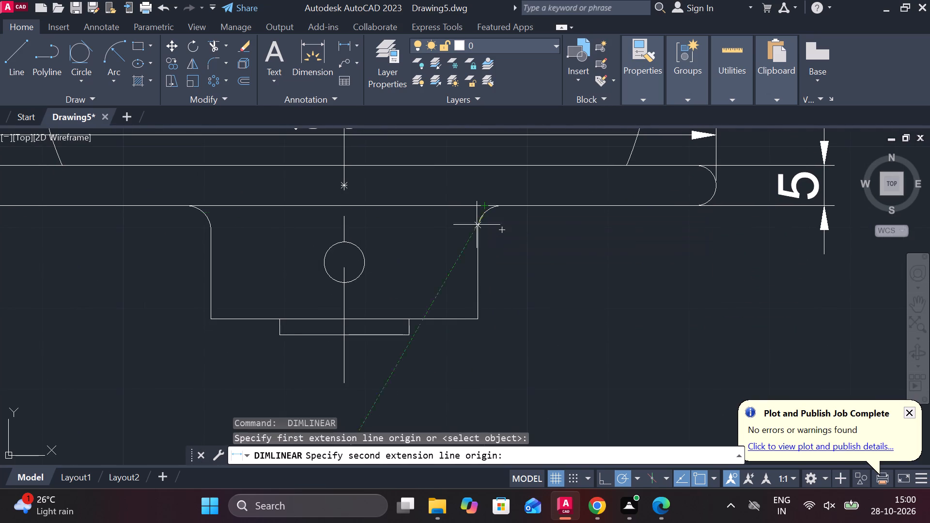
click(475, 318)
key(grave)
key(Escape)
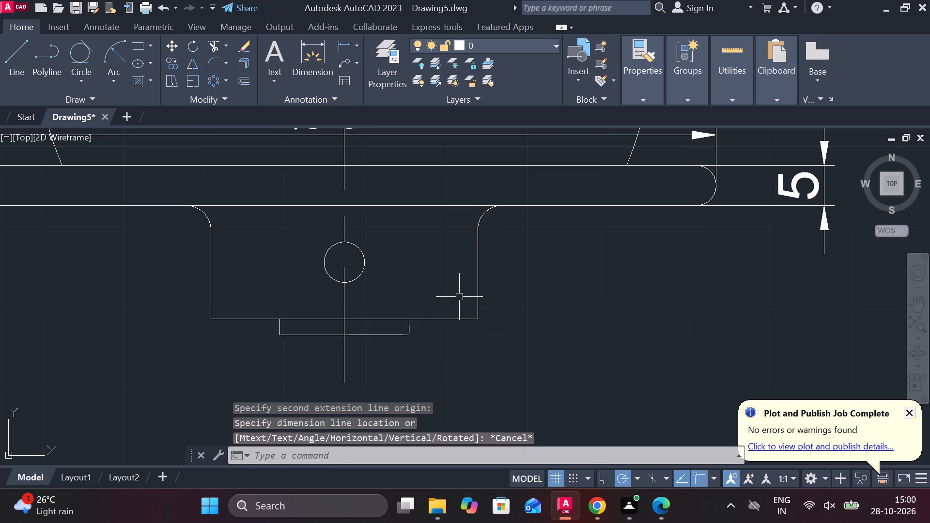
Add a vertical linear dimension from the lower flange's underside to the hub's bottom edge, aligned with the flange thickness dimension.
key(space)
click(436, 211)
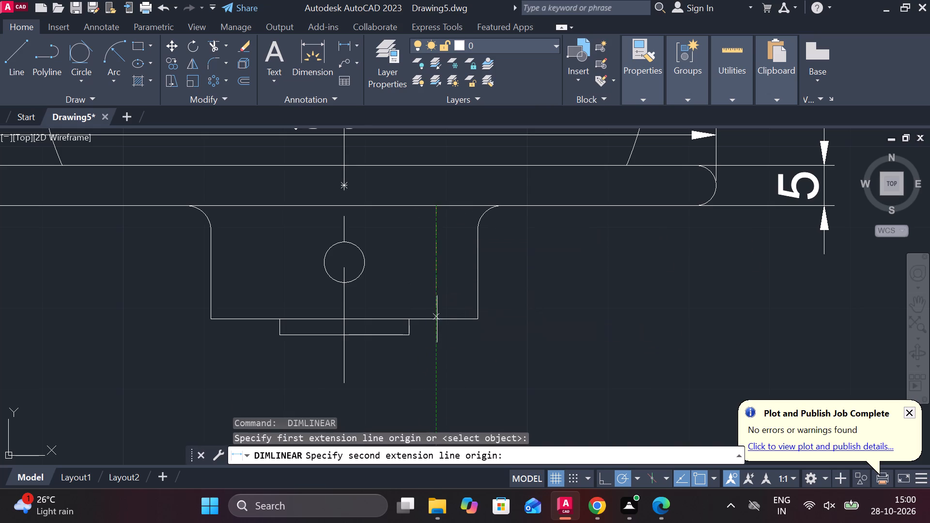
click(437, 319)
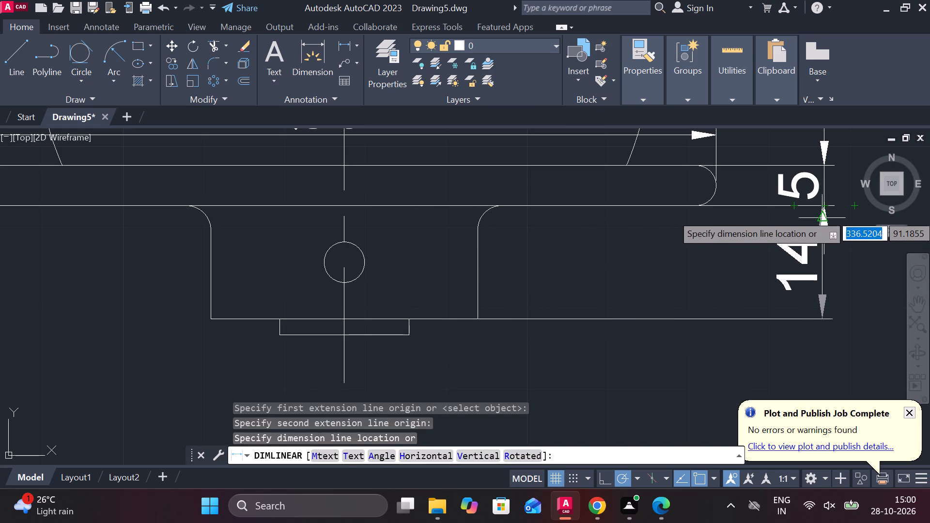
click(821, 206)
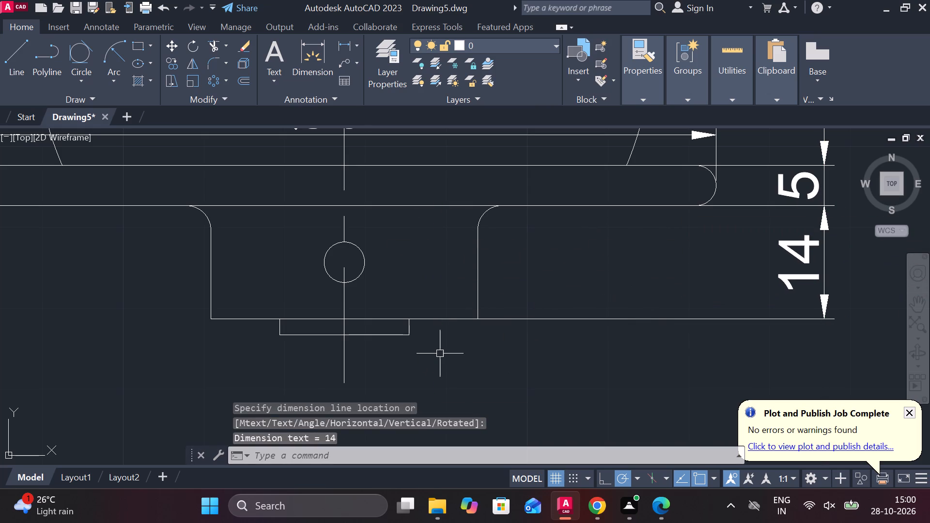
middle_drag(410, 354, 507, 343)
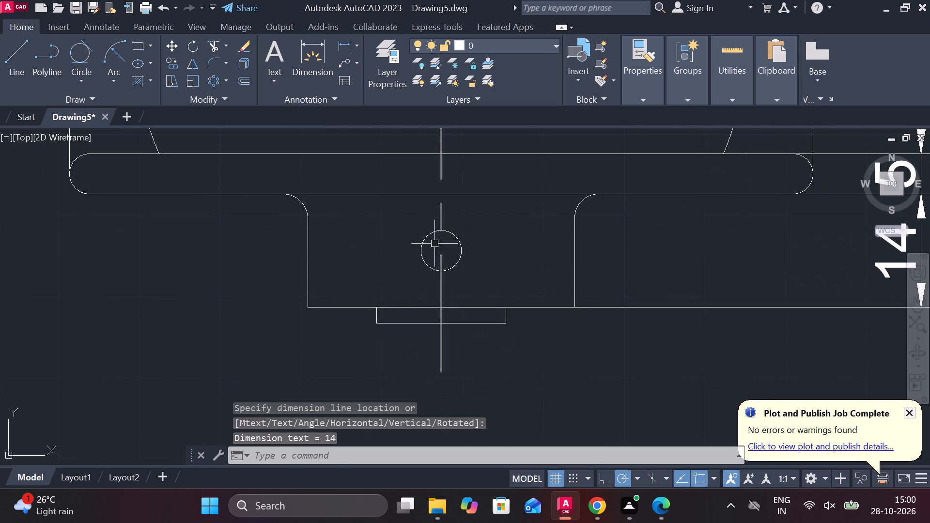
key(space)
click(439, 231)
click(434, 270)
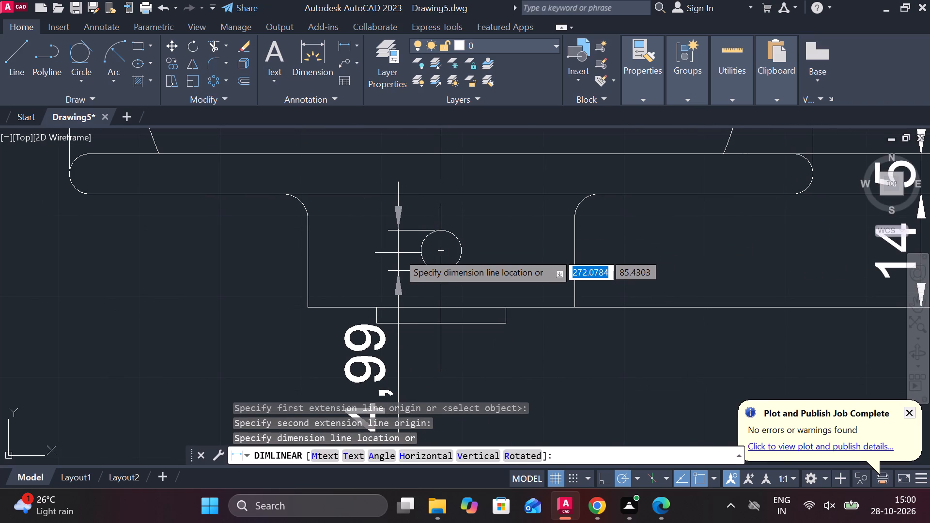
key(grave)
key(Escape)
Add a vertical linear dimension across the small hole in the hub, placing it left of the hole inside the hub.
key(space)
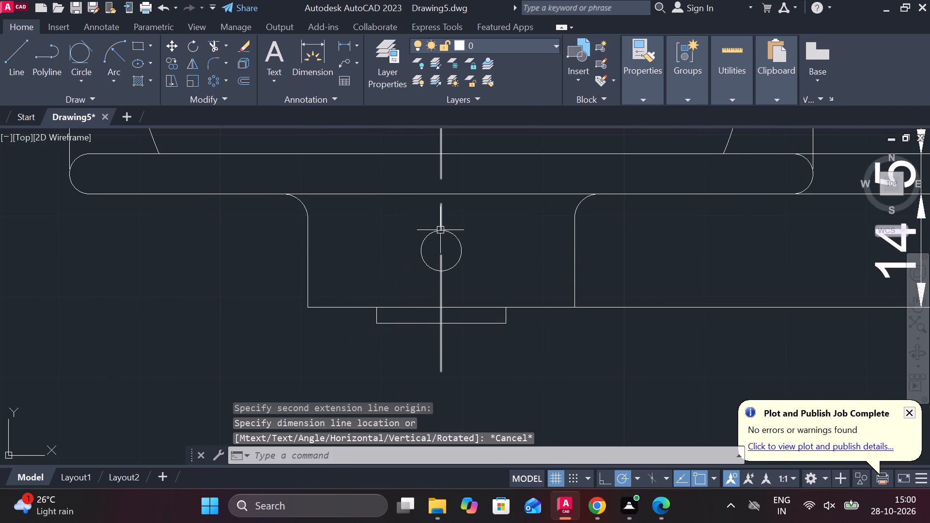
click(440, 230)
click(440, 264)
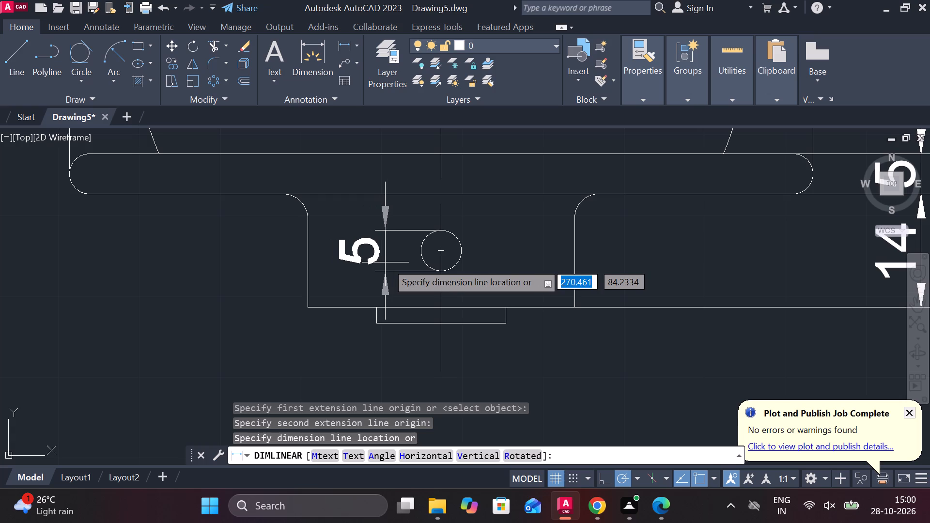
click(392, 262)
Add a horizontal linear dimension across the width of the small step under the hub, placing it below the step.
middle_drag(424, 280, 387, 257)
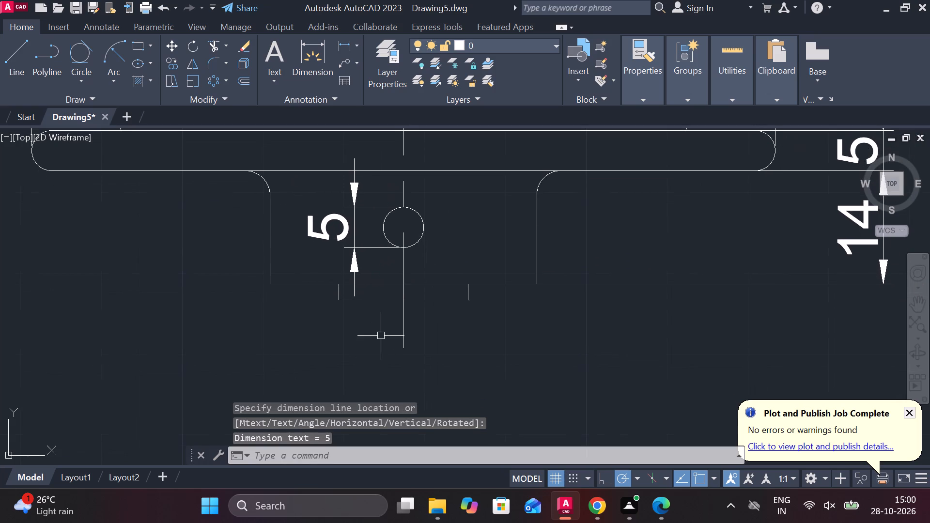
key(space)
click(343, 306)
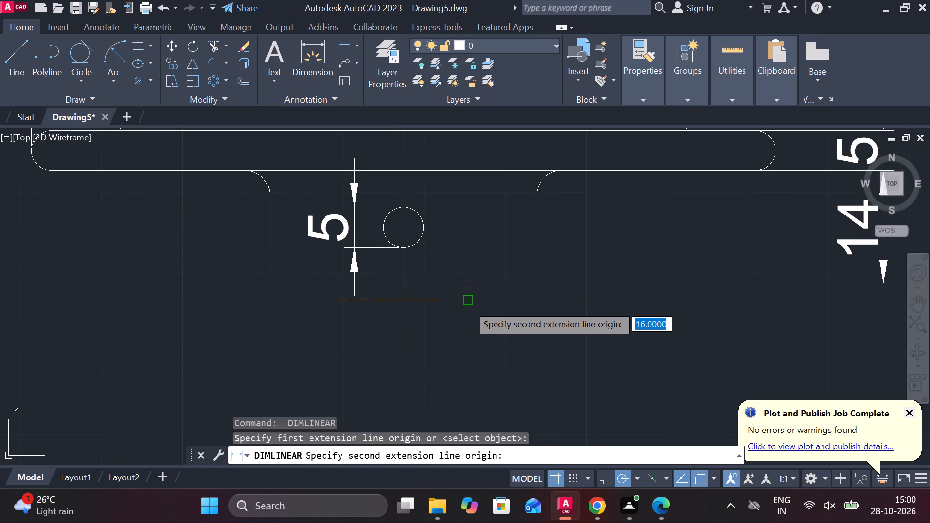
click(468, 303)
middle_drag(465, 330, 458, 293)
click(432, 333)
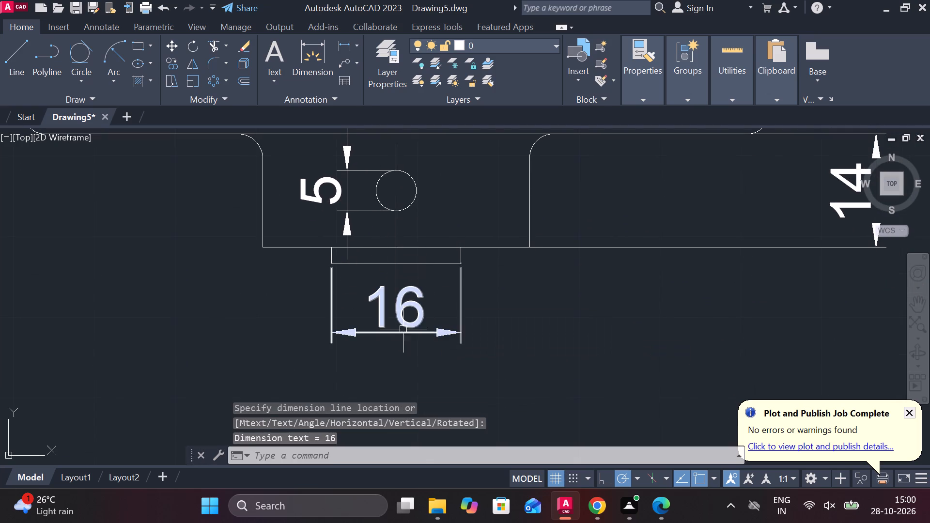
Insert a diameter symbol before the text of the small bottom step's width dimension.
double_click(389, 315)
key(Escape)
double_click(375, 297)
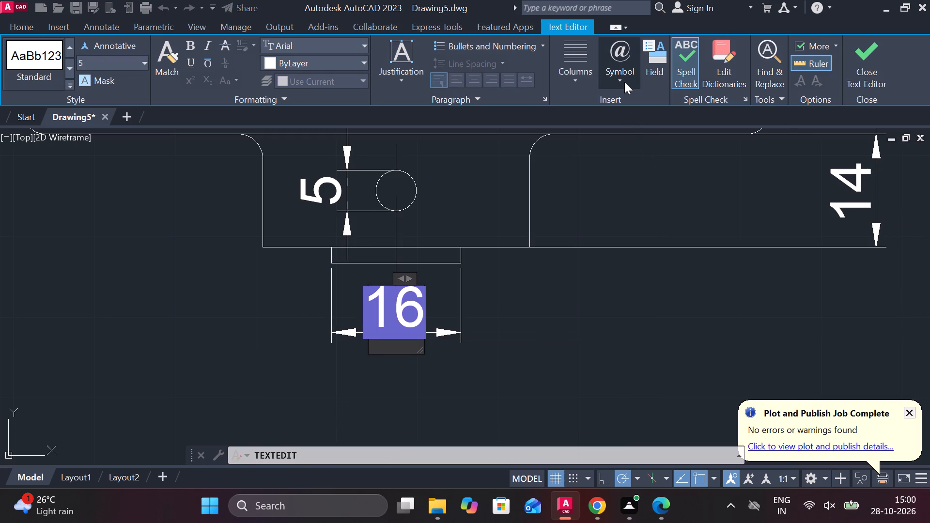
click(624, 82)
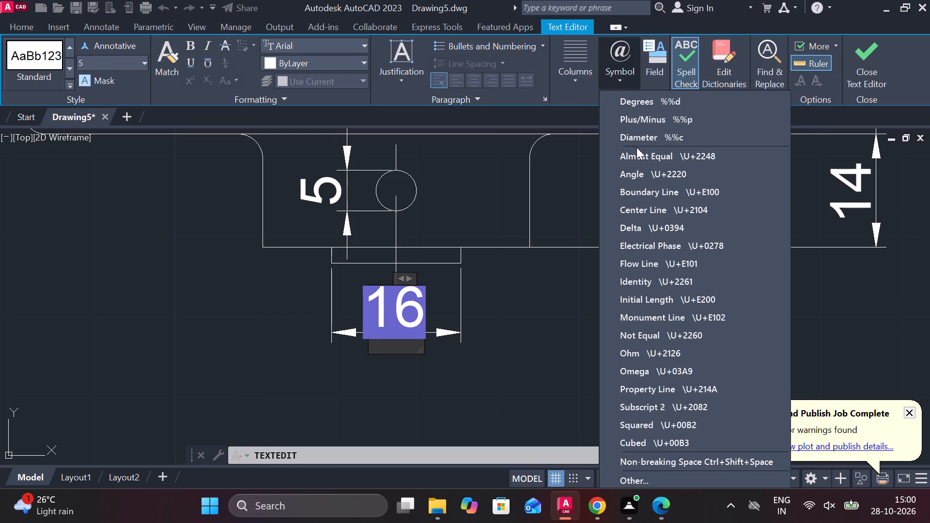
click(641, 141)
click(865, 65)
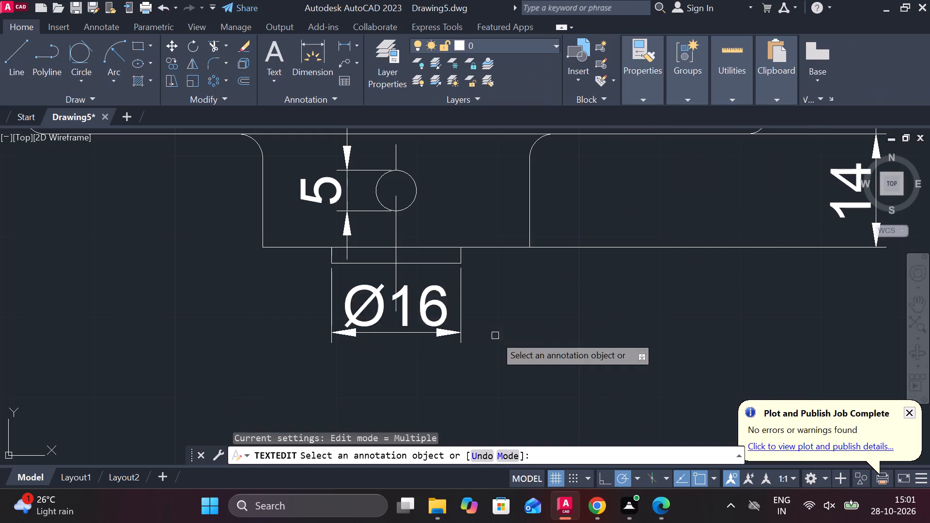
Add a horizontal linear dimension across the hub's full width between its bottom corners, placing it below the bottom step's dimension.
click(345, 42)
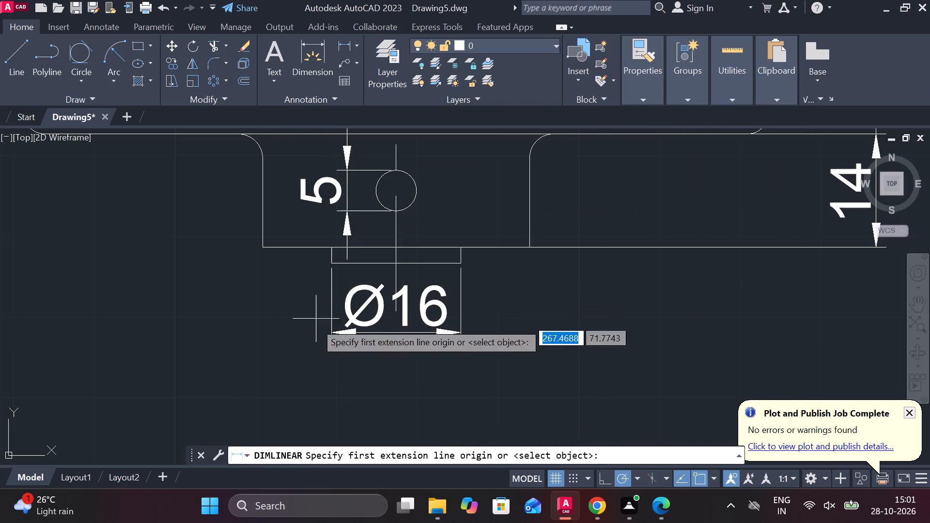
click(263, 249)
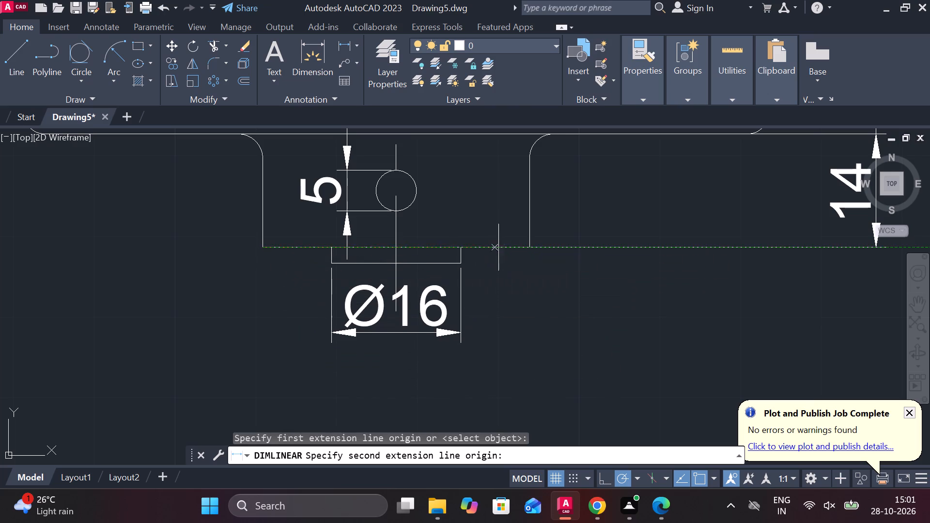
click(531, 248)
middle_drag(492, 337, 517, 250)
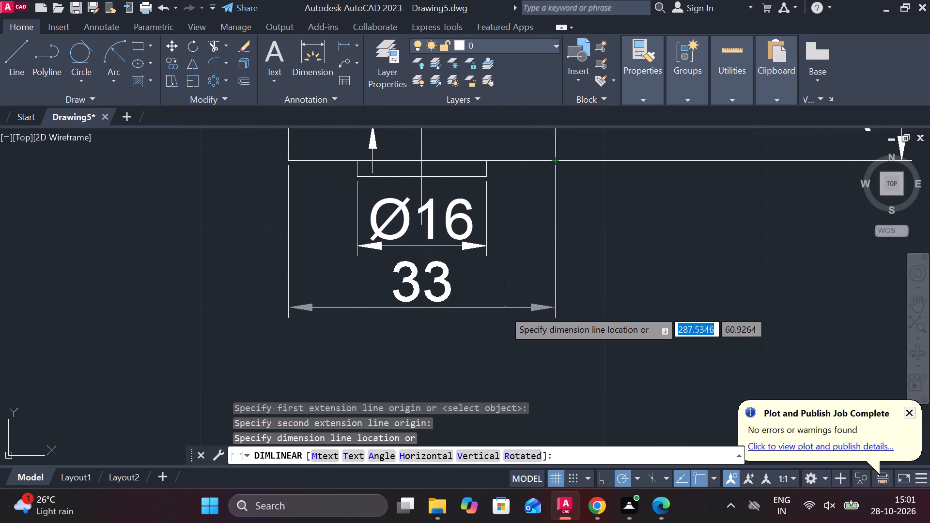
click(507, 325)
Insert a diameter symbol before the text of the hub's width dimension.
double_click(419, 306)
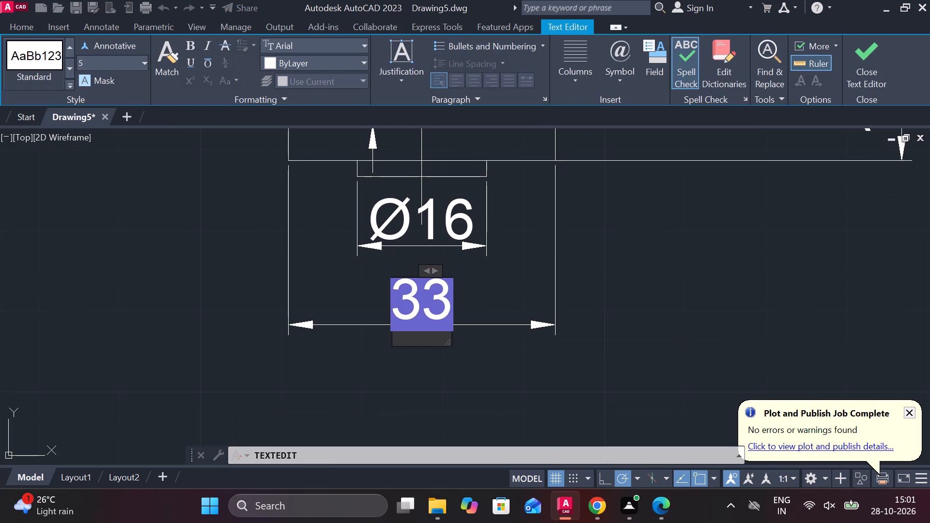
click(628, 78)
click(650, 144)
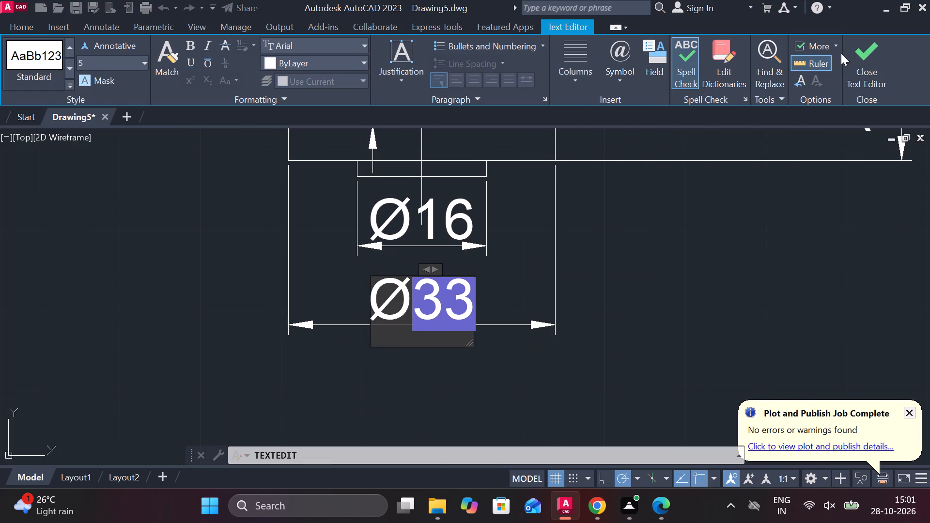
click(851, 46)
Add a radius dimension to the right fillet between the hub and the lower flange, placing the text outside the hub.
middle_drag(589, 270, 562, 301)
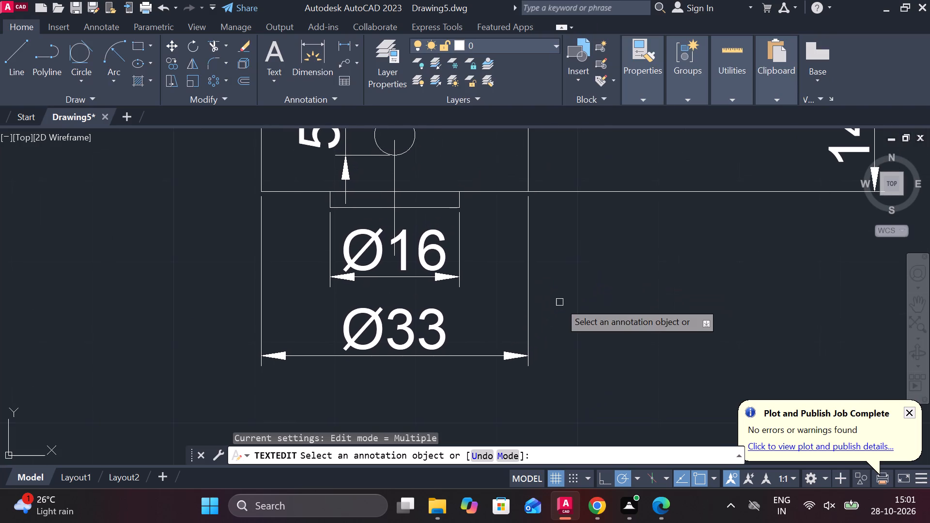
scroll(573, 307, down, 1)
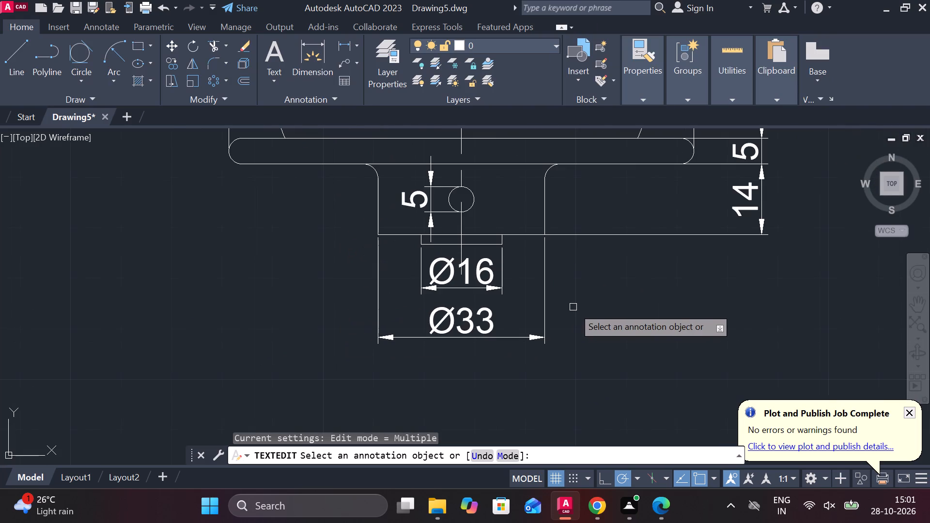
middle_drag(609, 306, 557, 379)
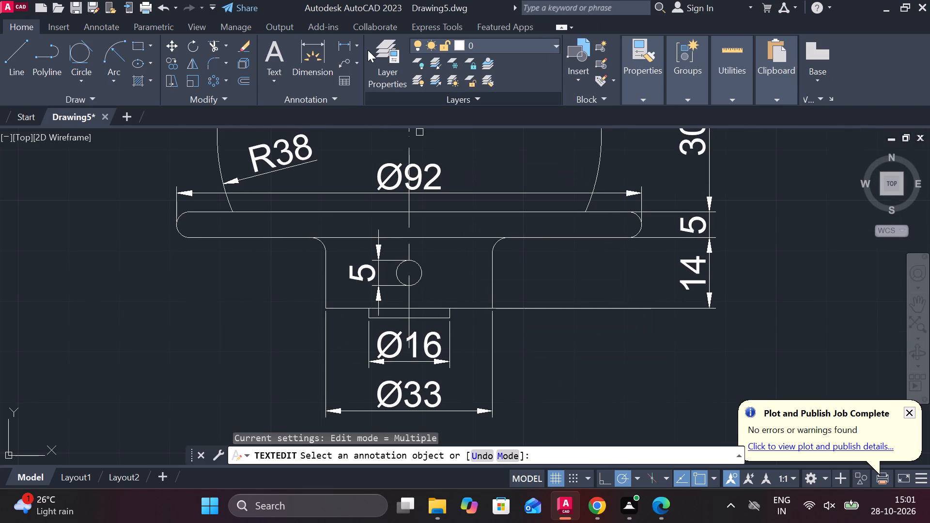
click(362, 45)
click(360, 44)
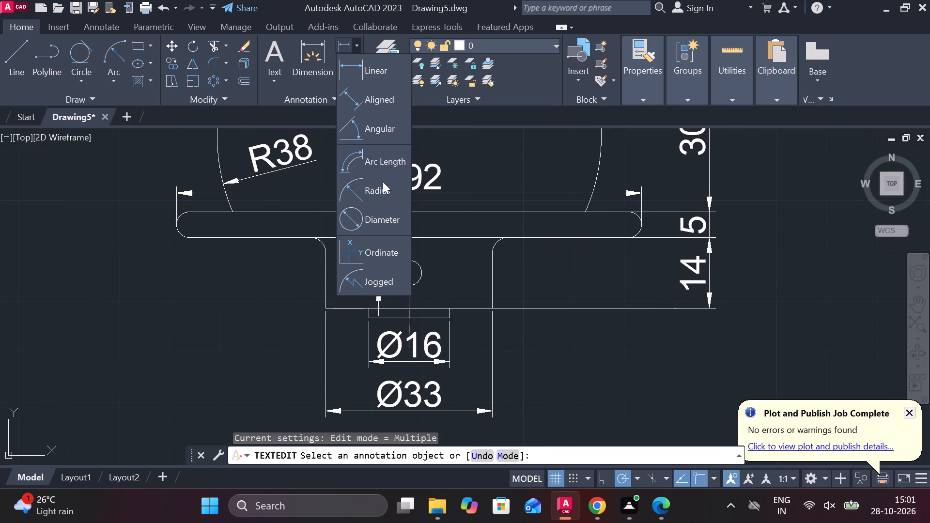
click(382, 191)
click(498, 248)
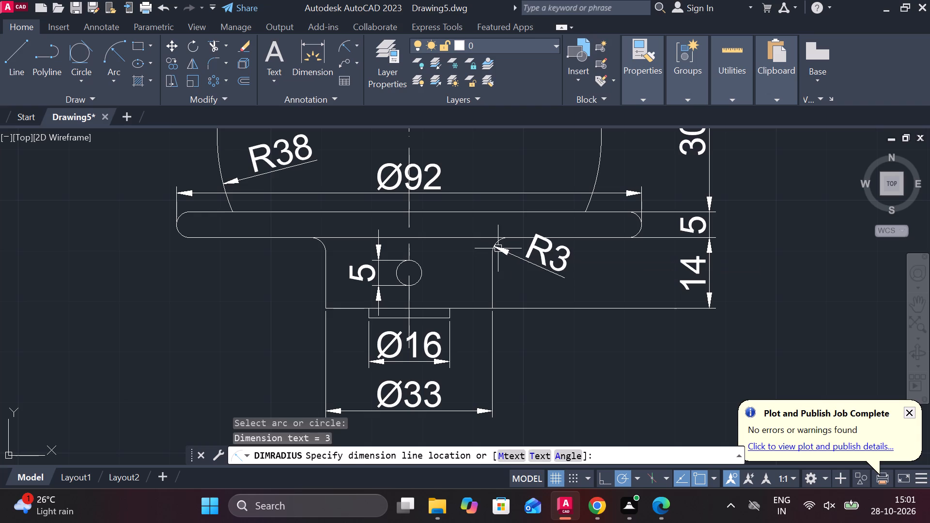
click(498, 248)
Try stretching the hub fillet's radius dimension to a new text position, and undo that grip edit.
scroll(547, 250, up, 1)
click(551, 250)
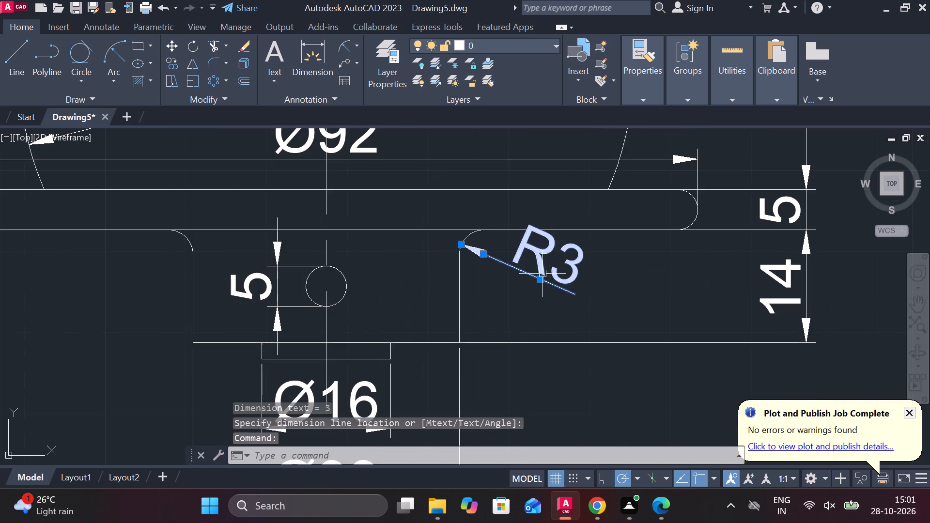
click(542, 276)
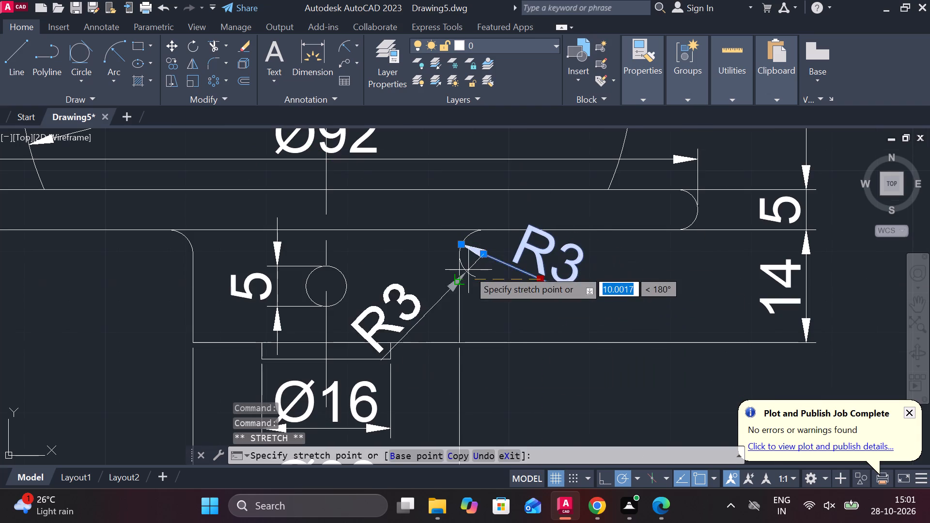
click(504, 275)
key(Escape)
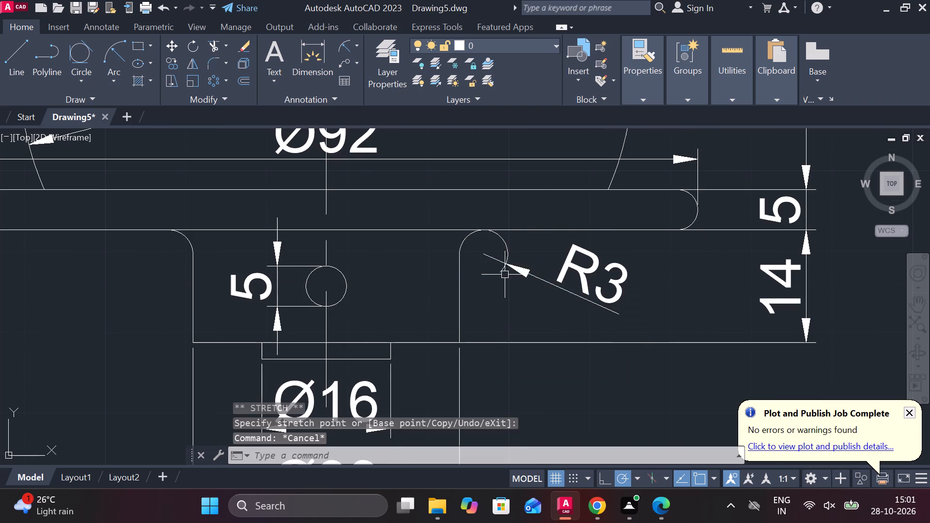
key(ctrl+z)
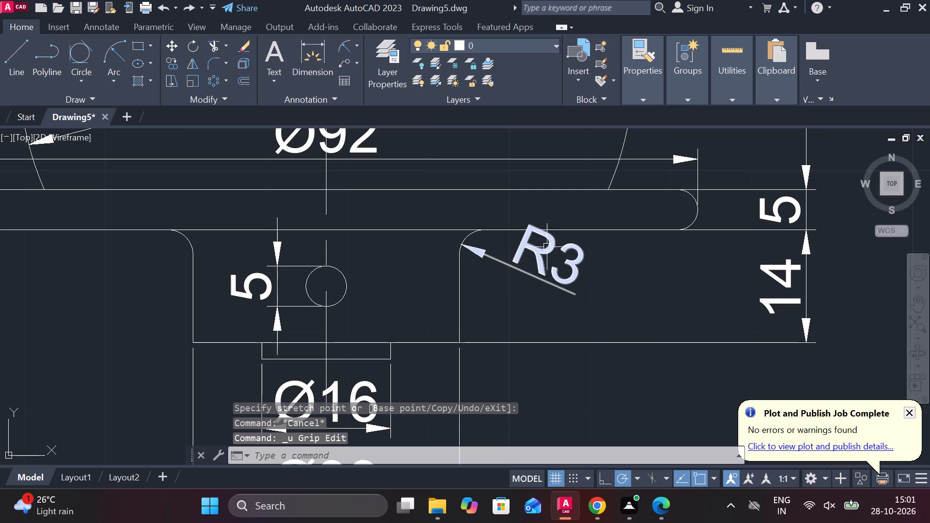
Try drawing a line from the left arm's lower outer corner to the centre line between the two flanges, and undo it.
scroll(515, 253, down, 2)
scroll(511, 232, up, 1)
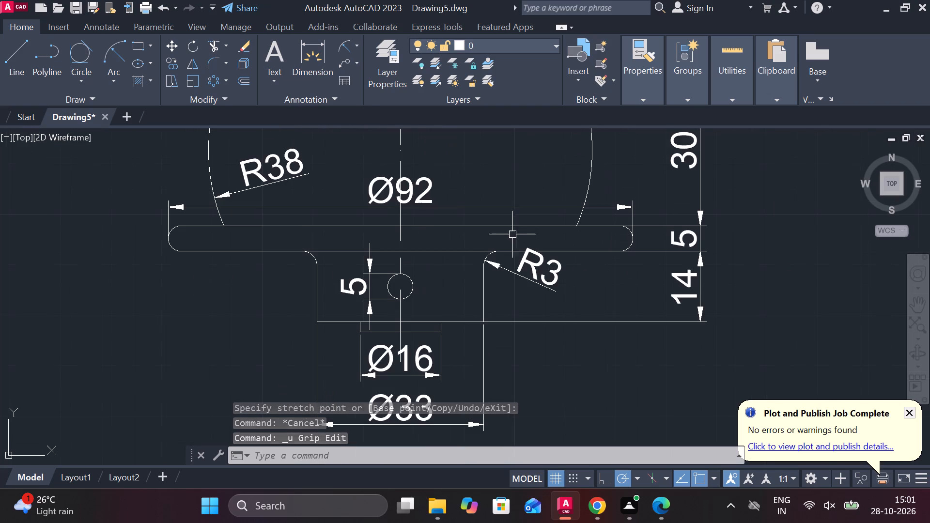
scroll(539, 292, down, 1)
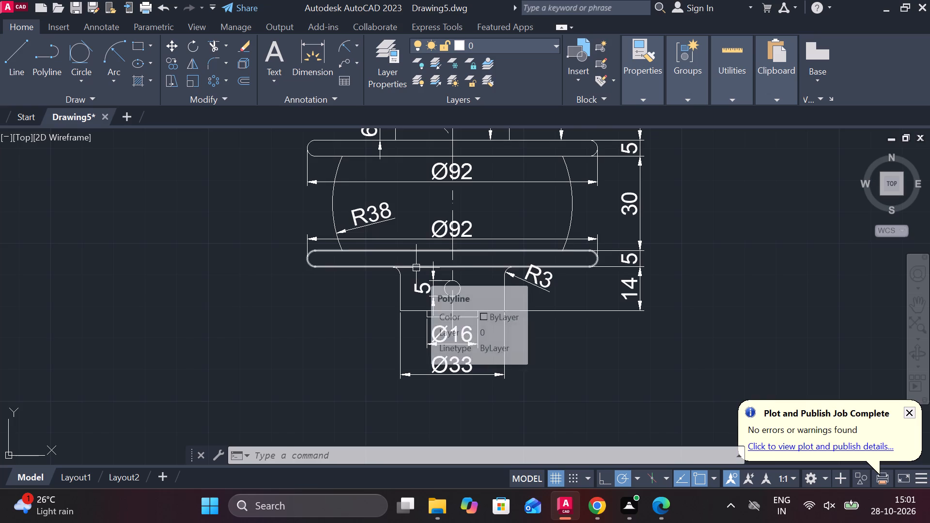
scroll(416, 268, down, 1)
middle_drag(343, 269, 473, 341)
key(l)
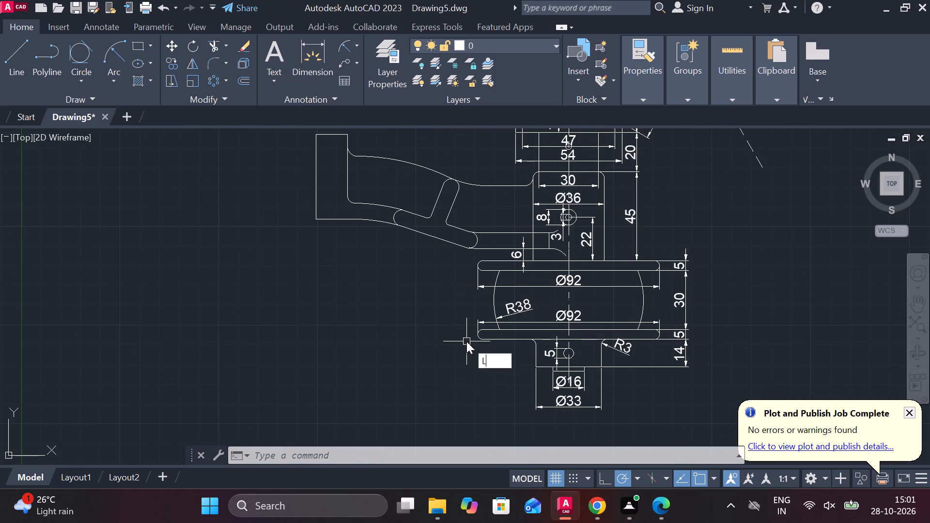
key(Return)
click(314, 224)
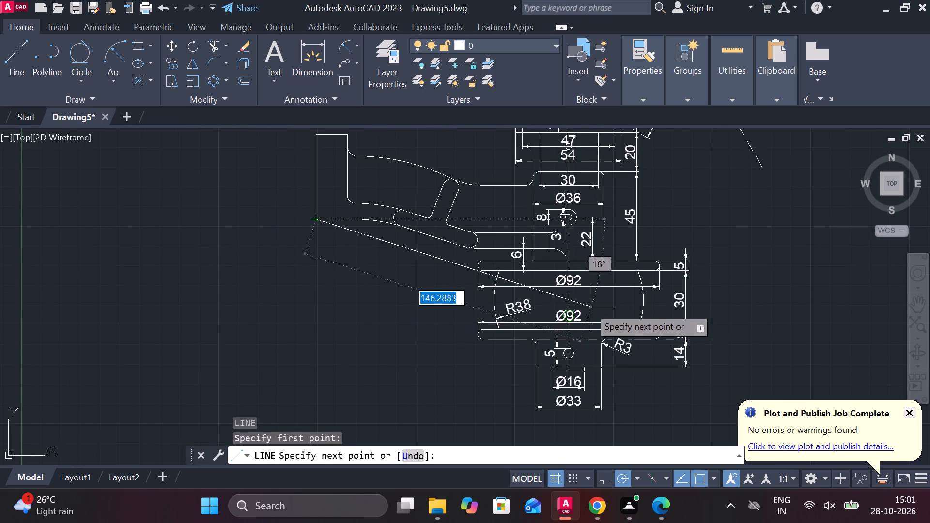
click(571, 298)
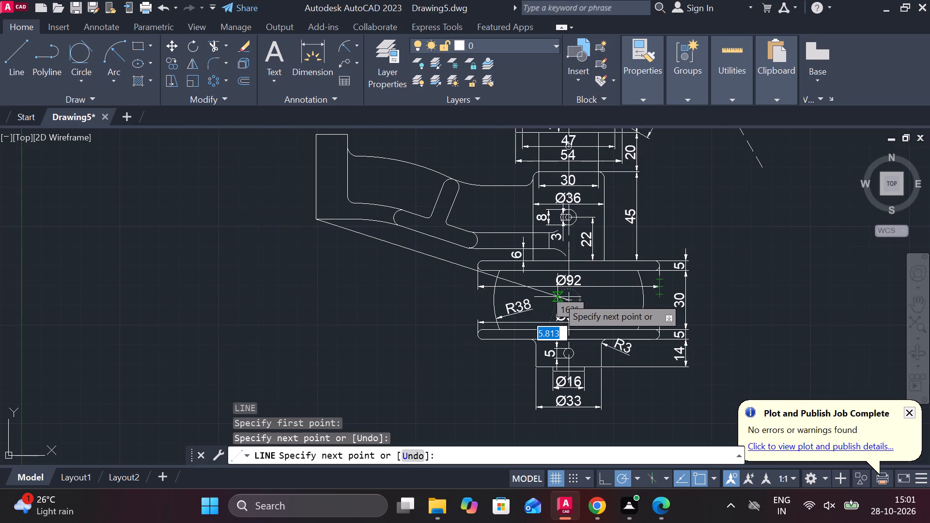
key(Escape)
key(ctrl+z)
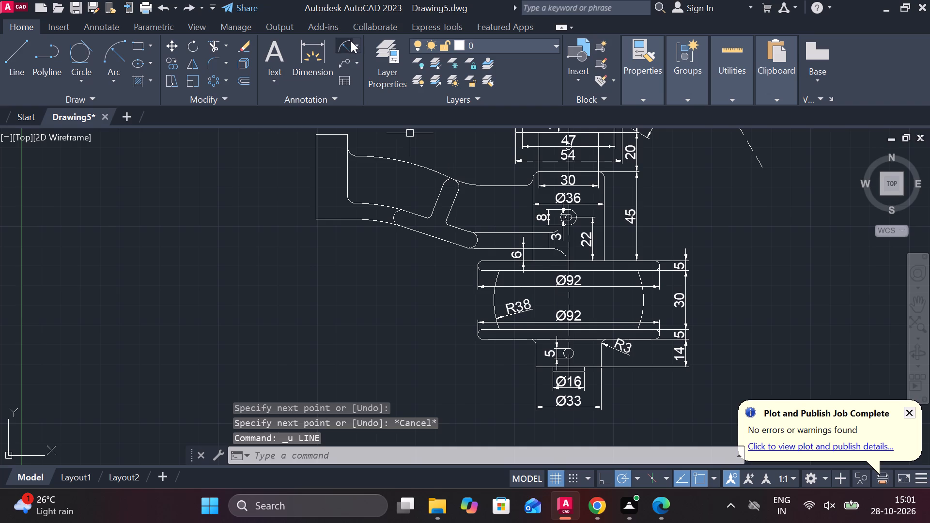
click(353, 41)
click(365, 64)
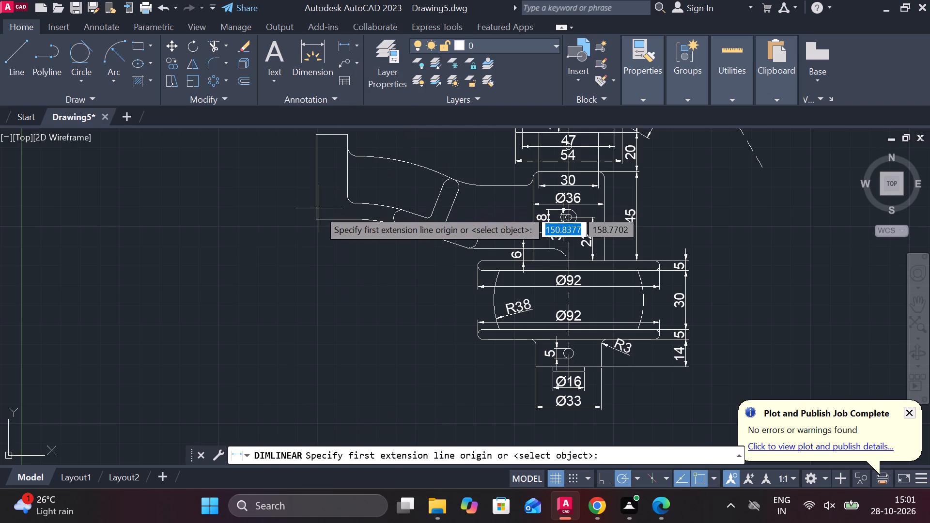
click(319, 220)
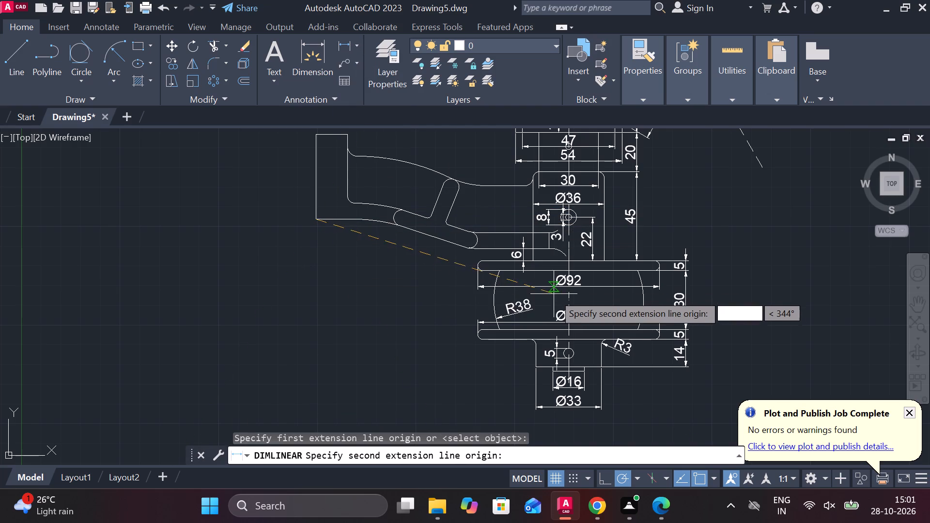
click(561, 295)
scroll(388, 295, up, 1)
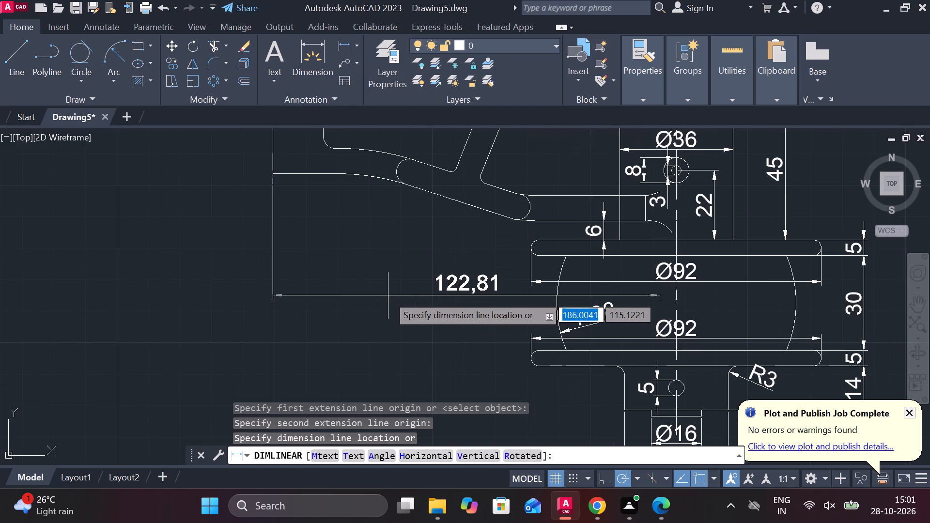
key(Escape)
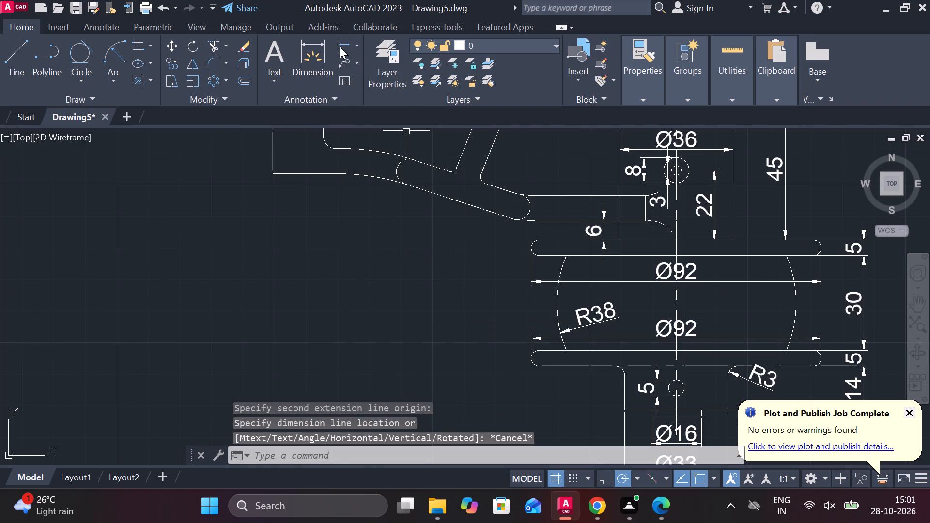
Add a horizontal linear dimension from the vertical centre line to the left arm's lower outer corner, placing it below the arm.
click(340, 46)
click(673, 304)
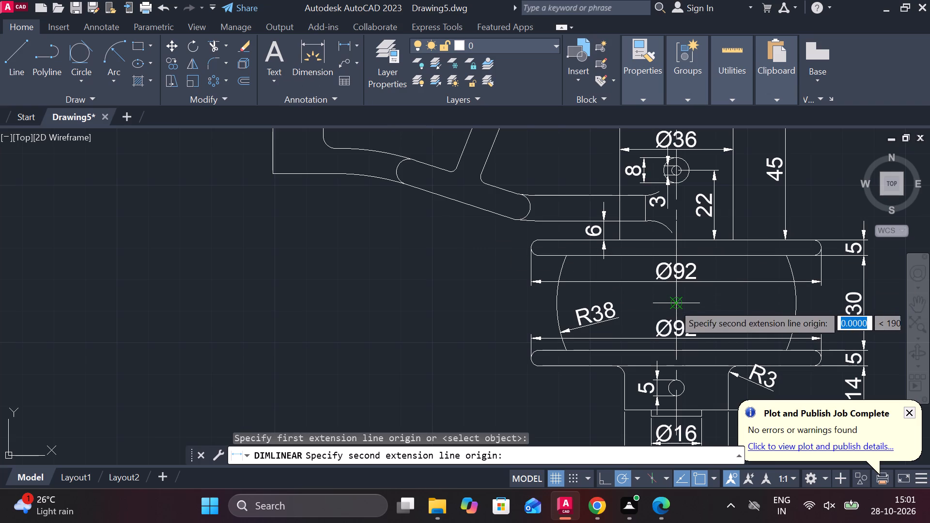
click(272, 172)
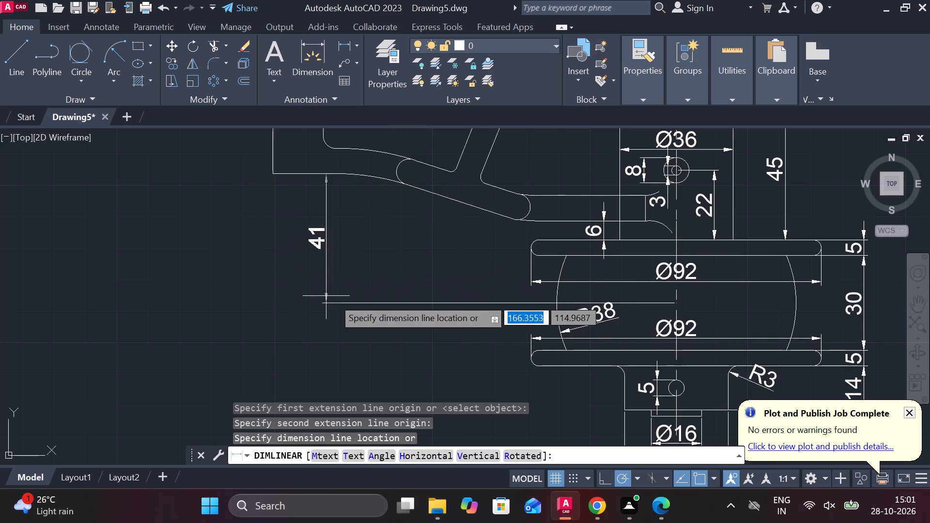
click(302, 301)
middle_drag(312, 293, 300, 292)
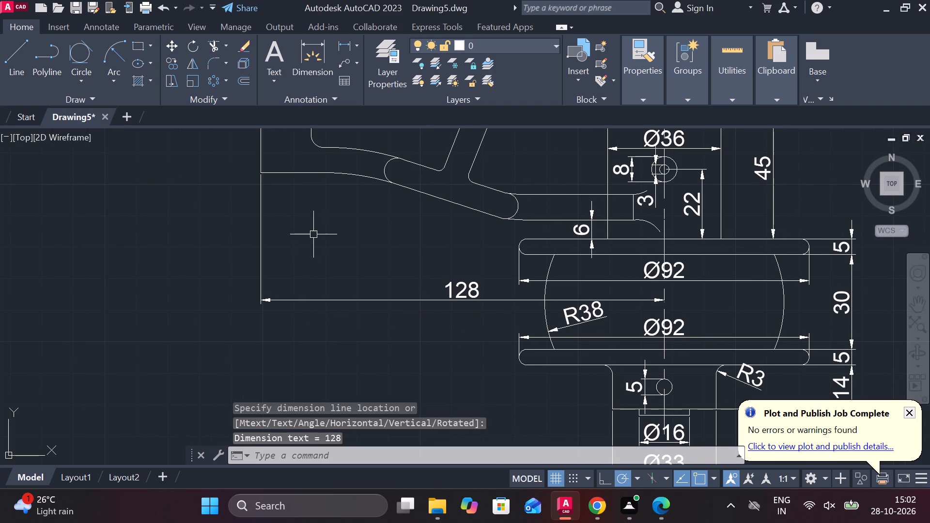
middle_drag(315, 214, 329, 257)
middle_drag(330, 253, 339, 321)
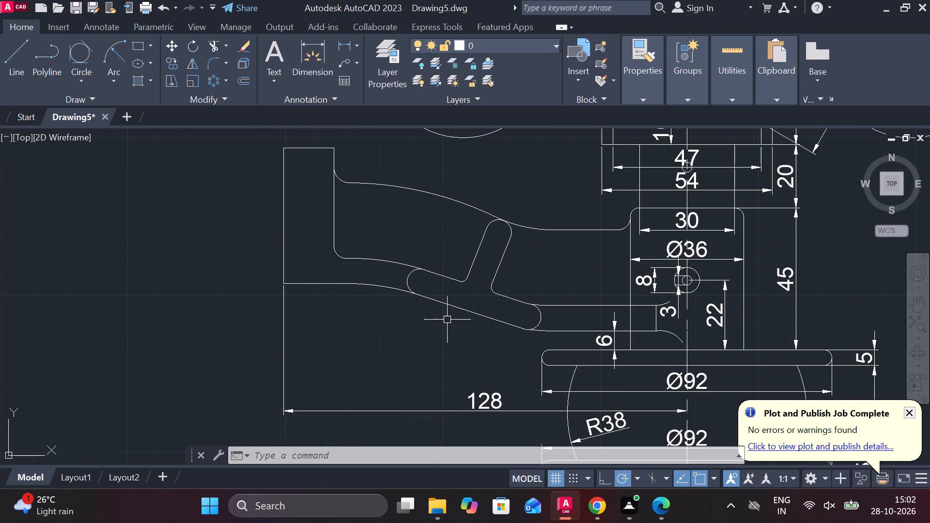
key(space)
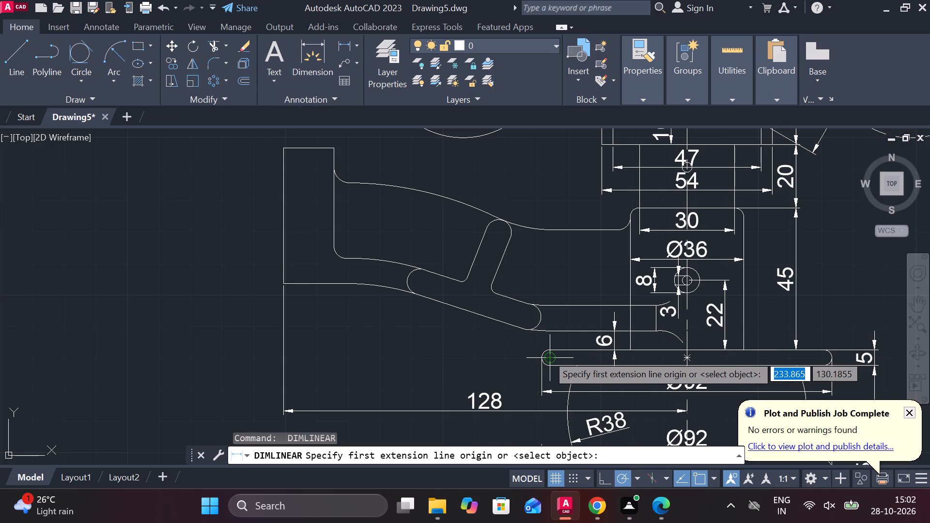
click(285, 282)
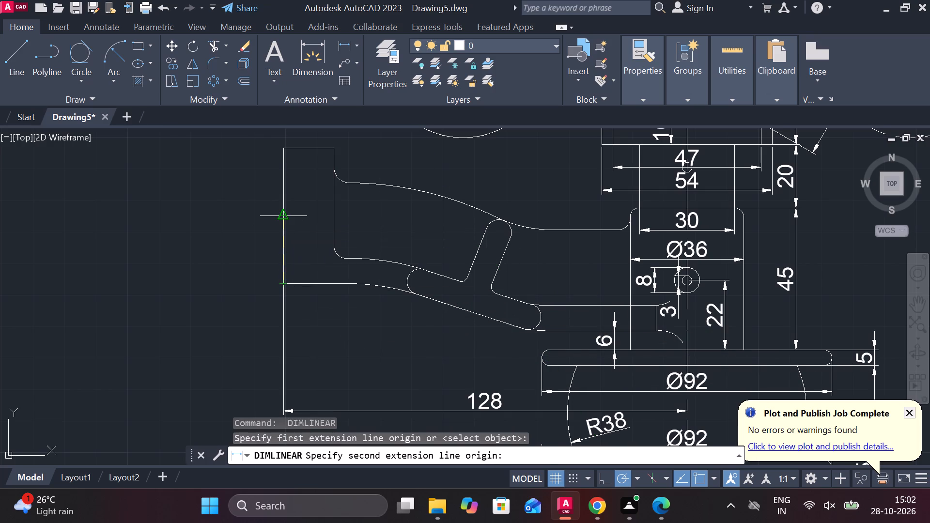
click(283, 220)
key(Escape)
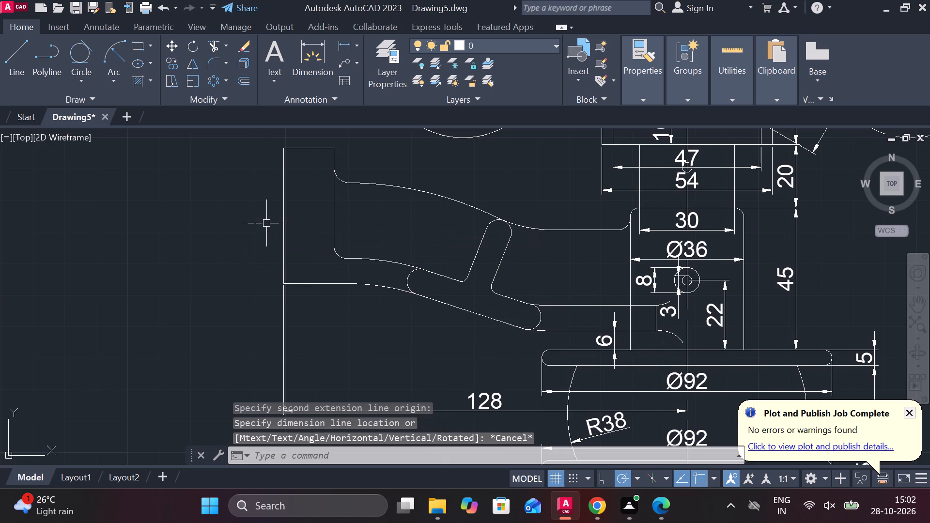
Add a vertical linear dimension along the full height of the left arm's outer end, placing it outside the arm.
key(space)
click(279, 145)
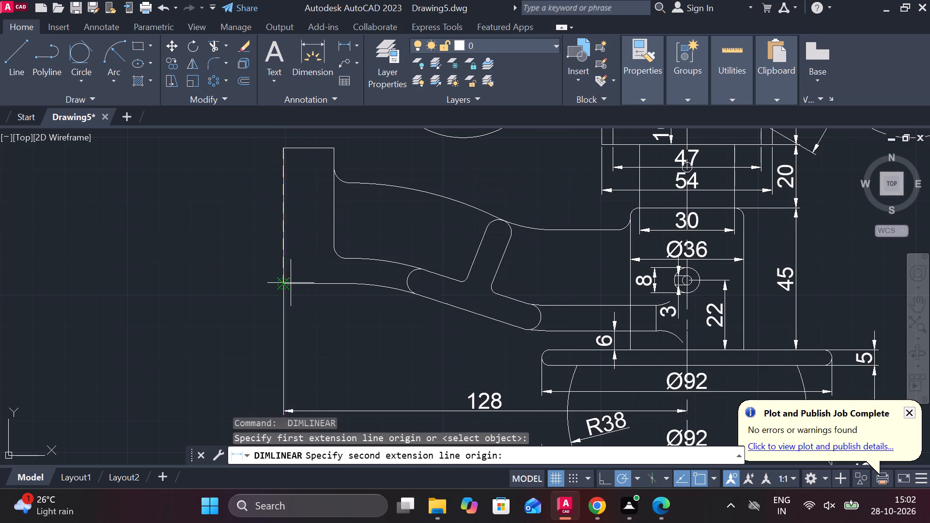
click(288, 281)
click(240, 277)
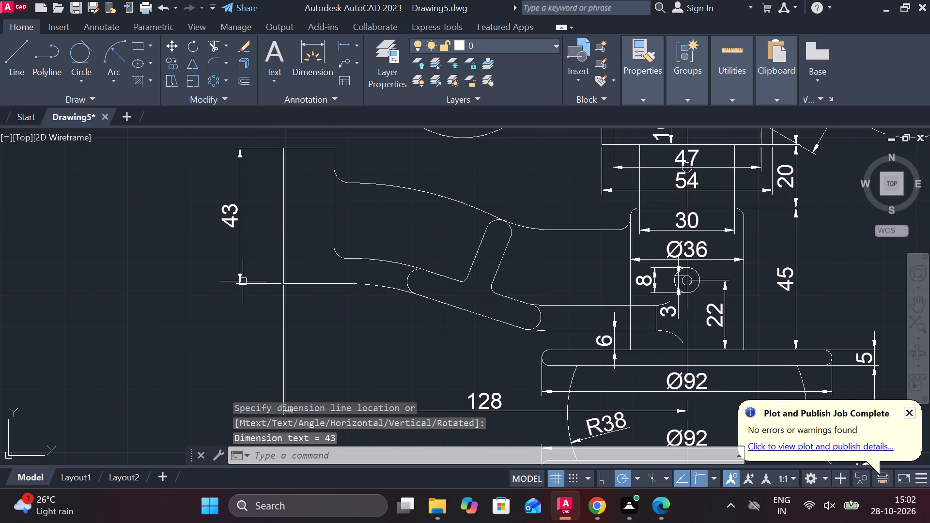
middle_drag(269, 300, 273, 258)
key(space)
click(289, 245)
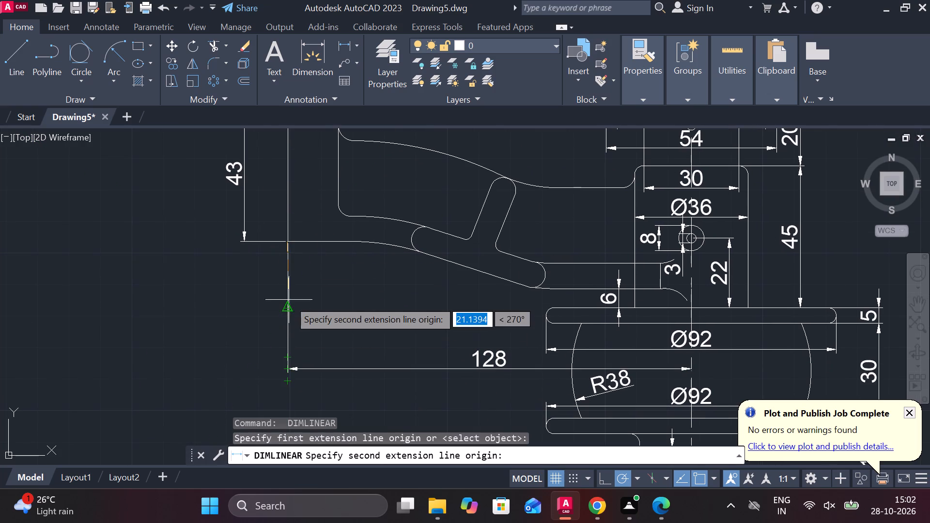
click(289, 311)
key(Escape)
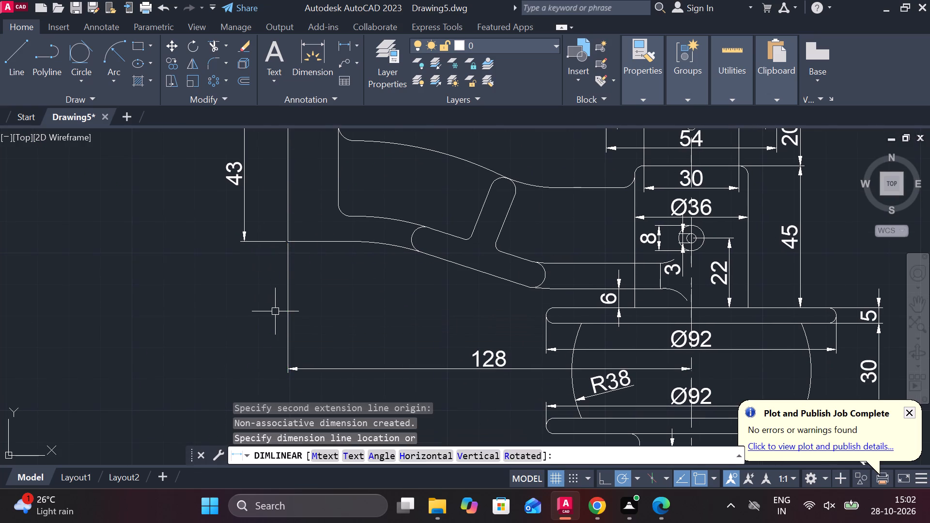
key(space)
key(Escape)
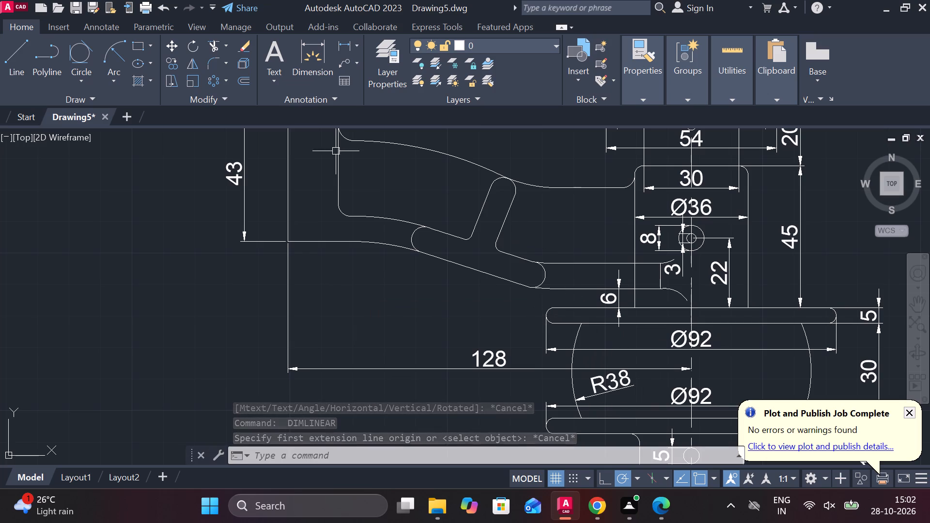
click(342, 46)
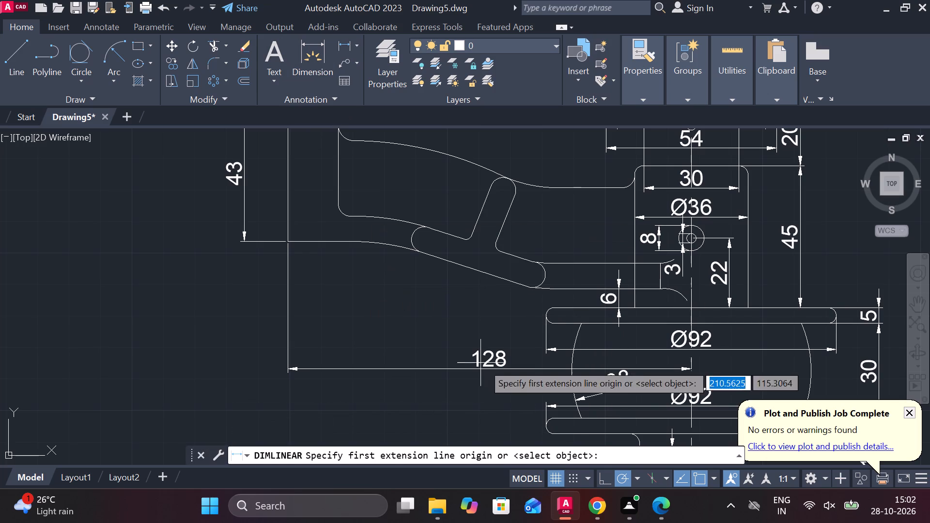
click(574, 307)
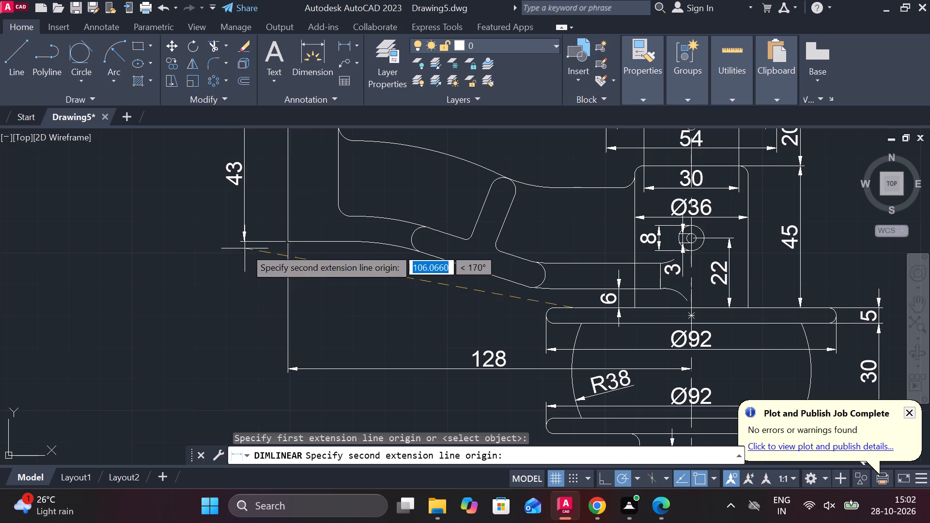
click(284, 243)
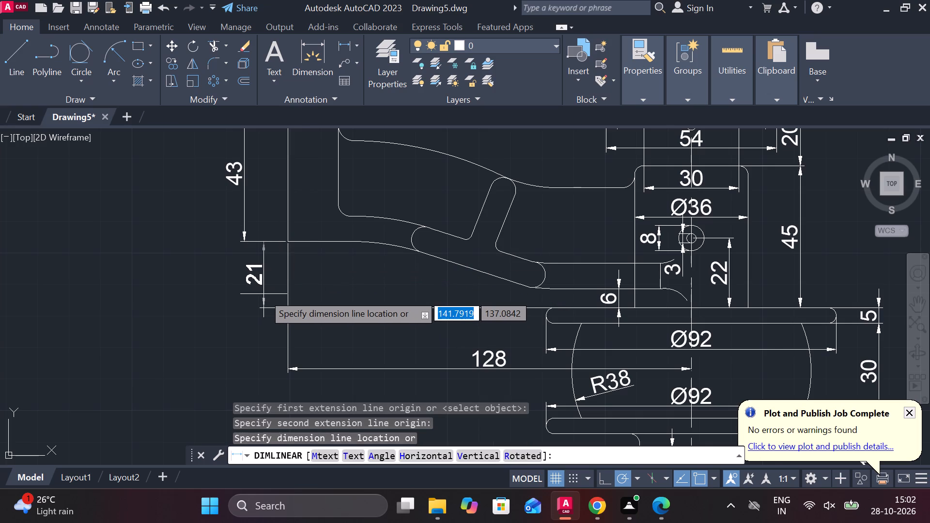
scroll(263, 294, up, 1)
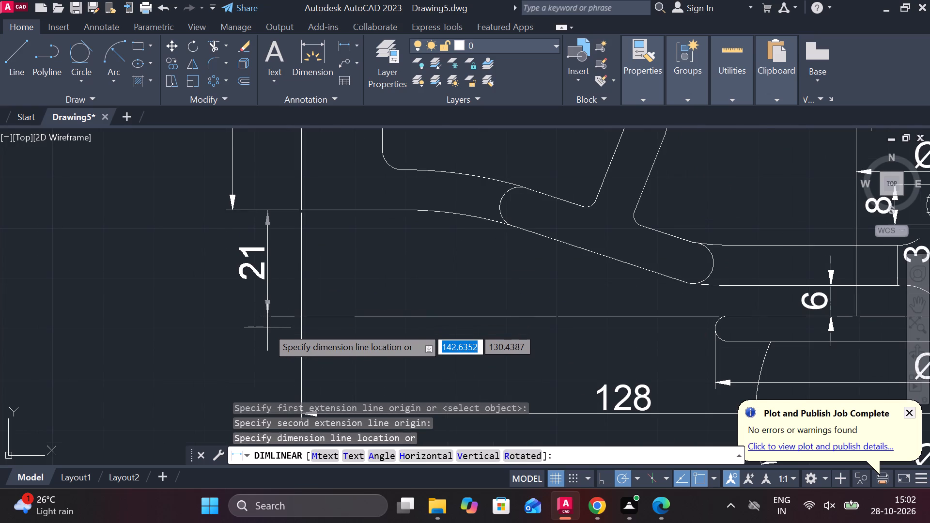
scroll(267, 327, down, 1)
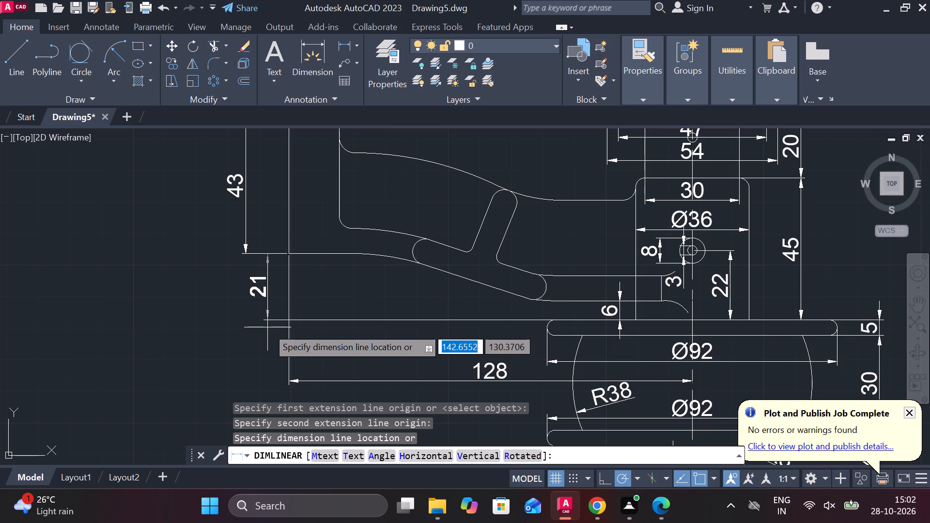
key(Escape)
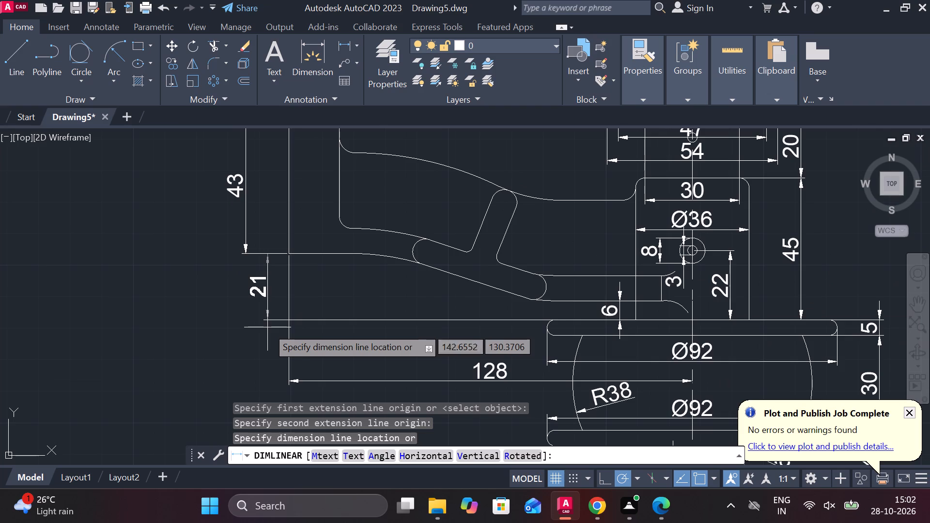
Add a vertical linear dimension from the arm's lower straight edge to its lower outer corner, in line with the end-height dimension.
key(space)
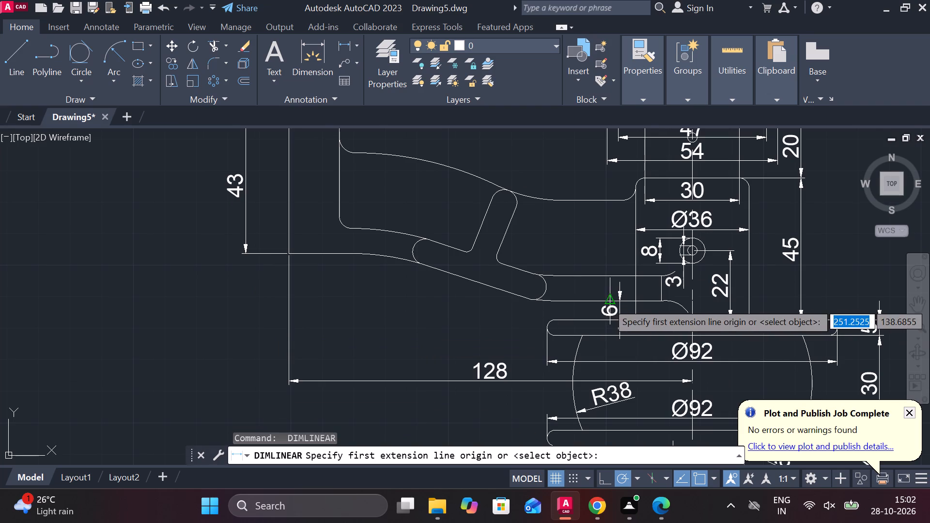
click(607, 302)
click(289, 254)
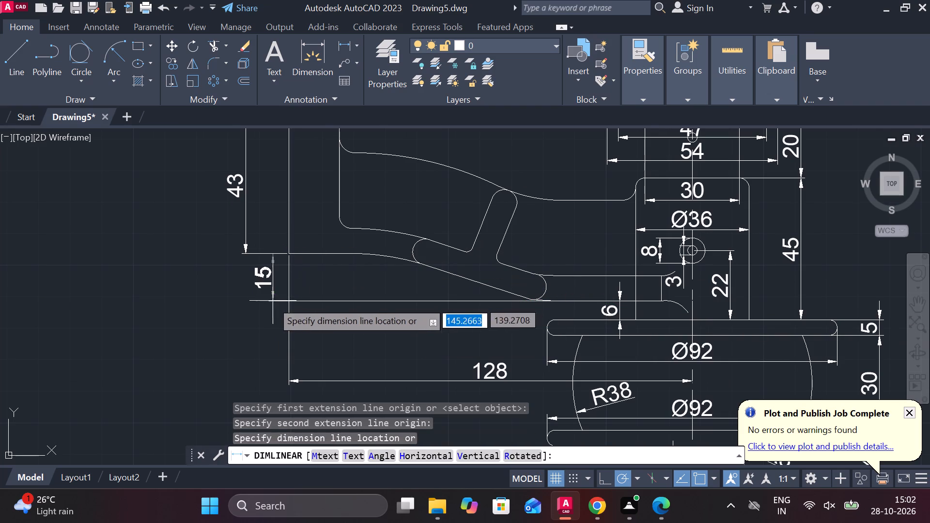
click(244, 251)
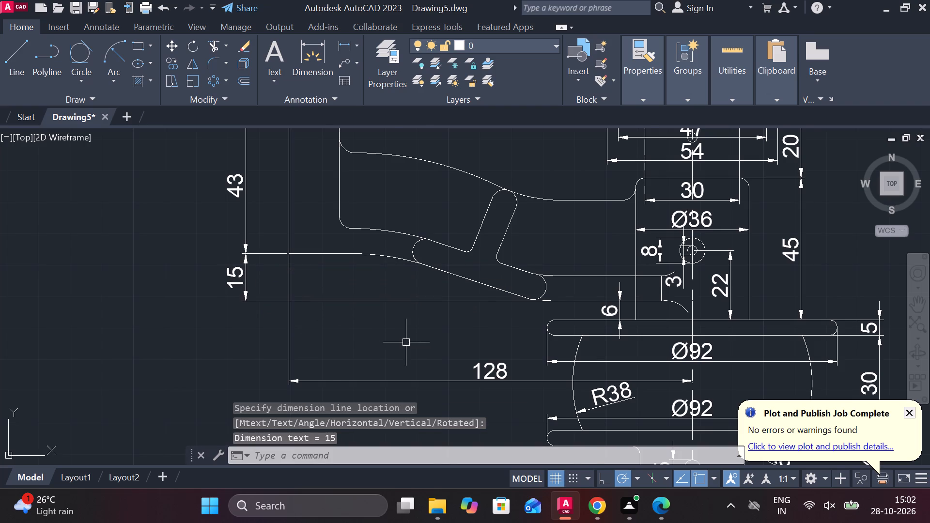
Hatch the T-shaped section inside the left arm with the ANSI31 pattern.
scroll(407, 342, down, 1)
middle_drag(421, 342, 392, 334)
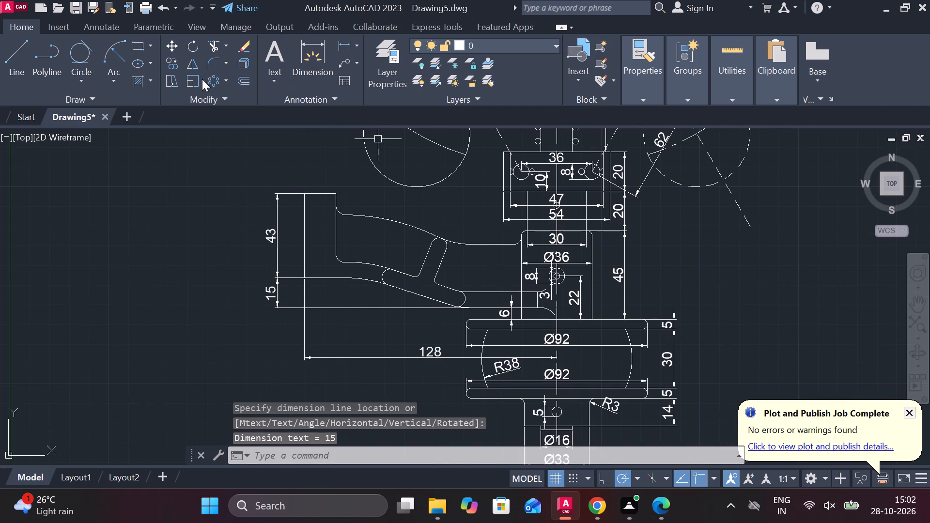
click(139, 80)
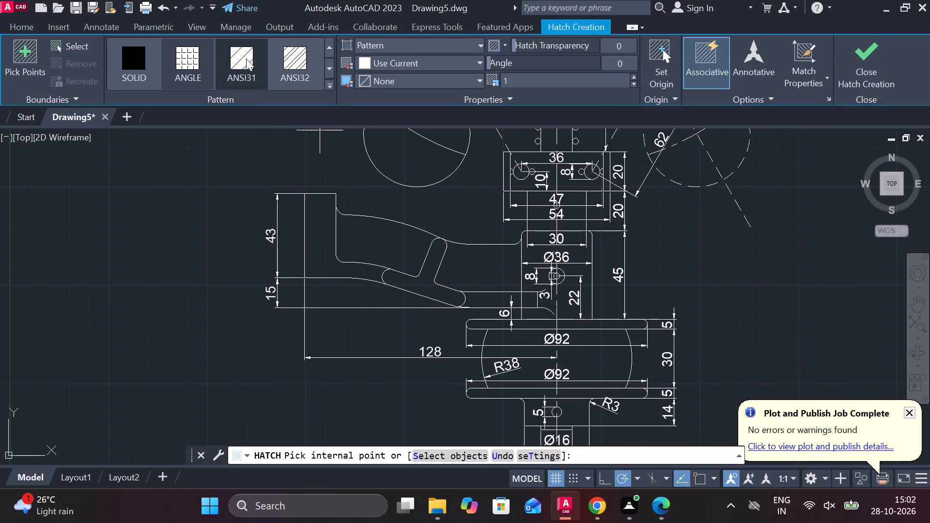
click(245, 58)
click(408, 282)
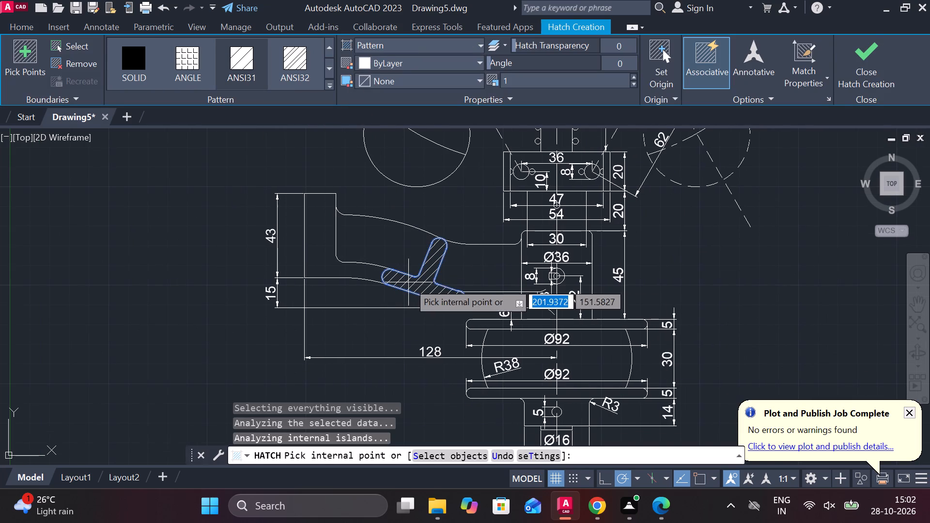
click(849, 69)
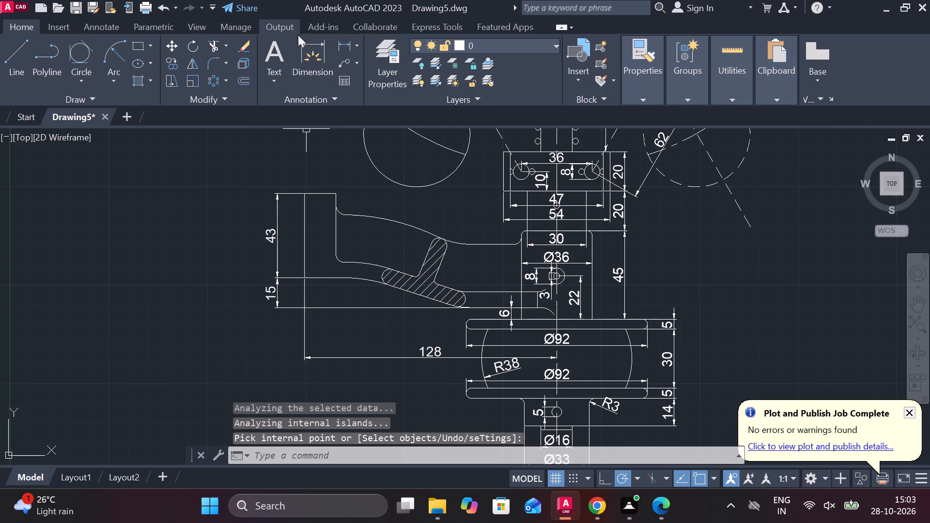
Add an aligned dimension between the centres of the hatched section flange's rounded ends, placing it below the section.
click(353, 46)
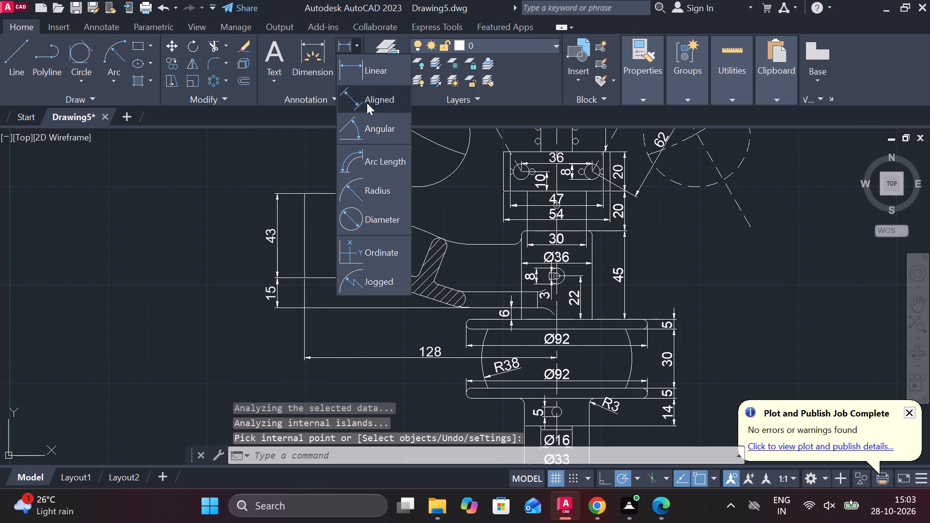
click(367, 103)
scroll(453, 297, up, 2)
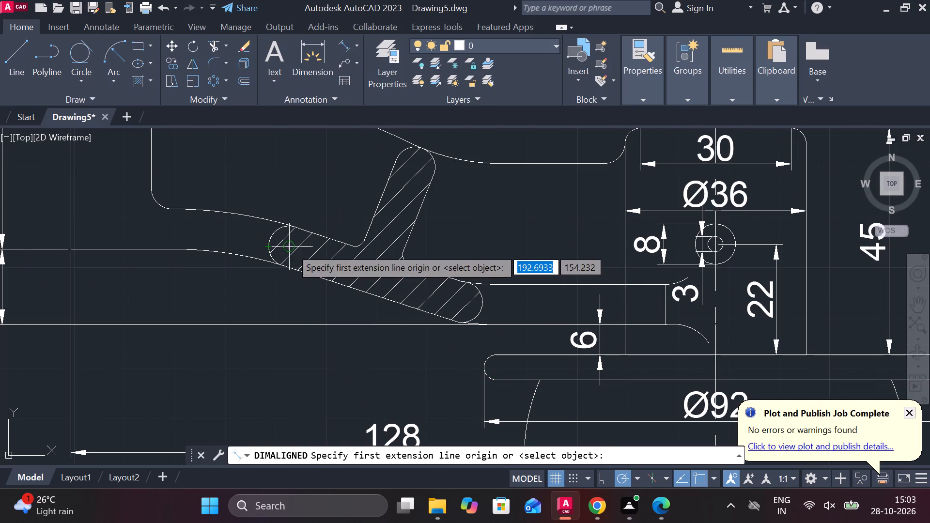
click(291, 248)
click(457, 302)
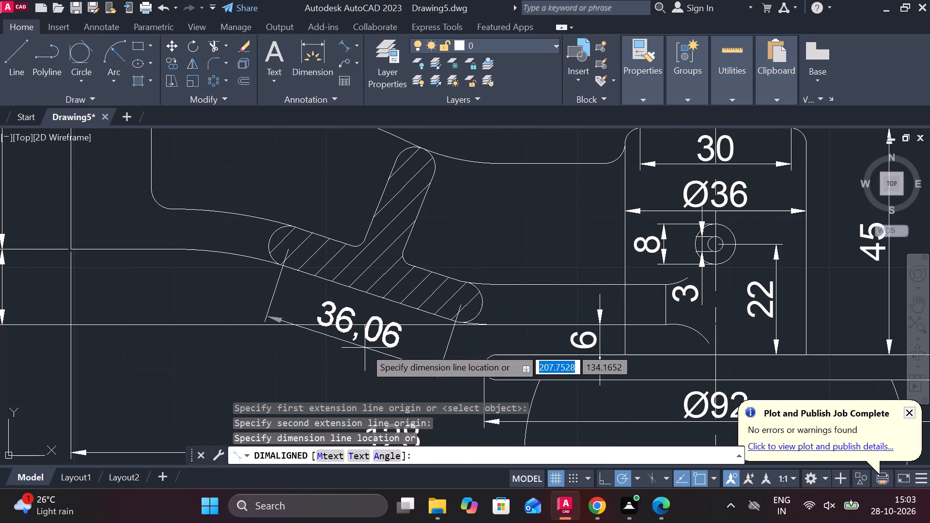
middle_click(365, 348)
middle_drag(359, 349, 393, 281)
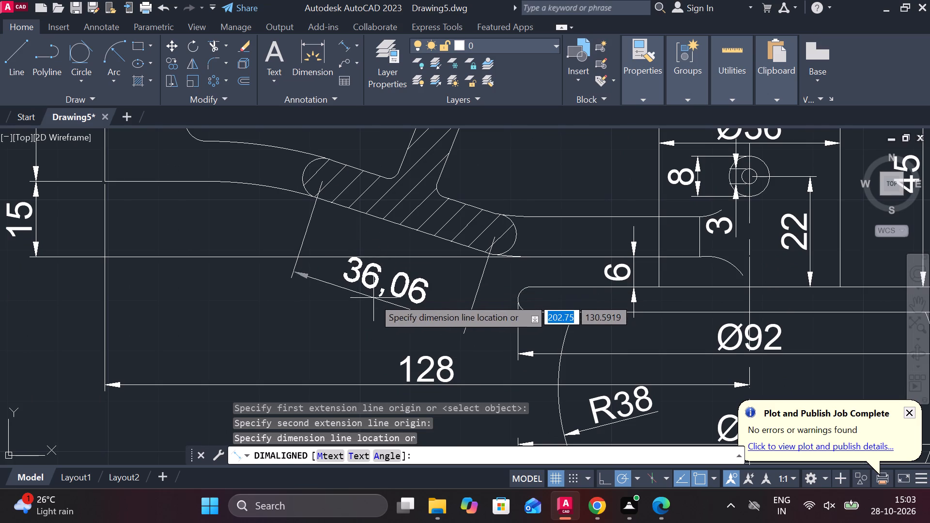
click(373, 298)
key(Escape)
Override the text of the aligned dimension below the hatched section with 36.
double_click(404, 287)
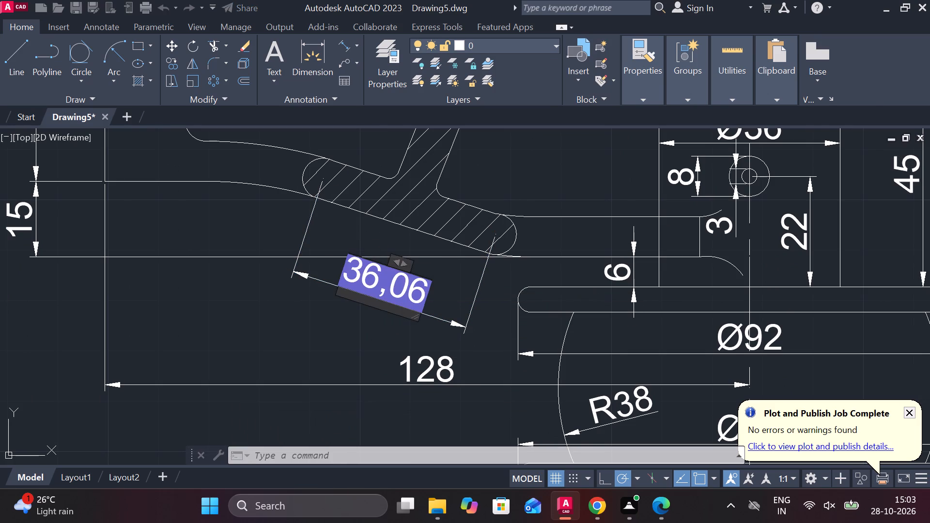
key(Right)
key(BackSpace)
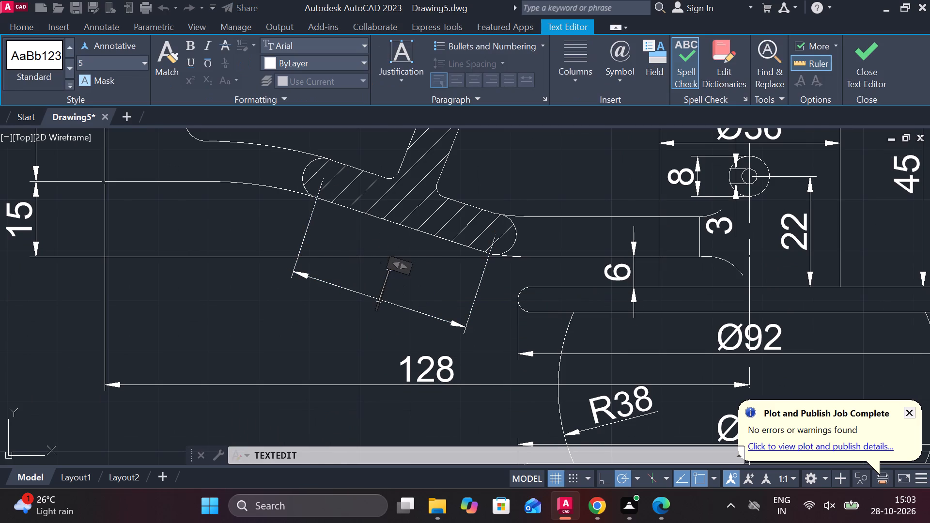
text(36)
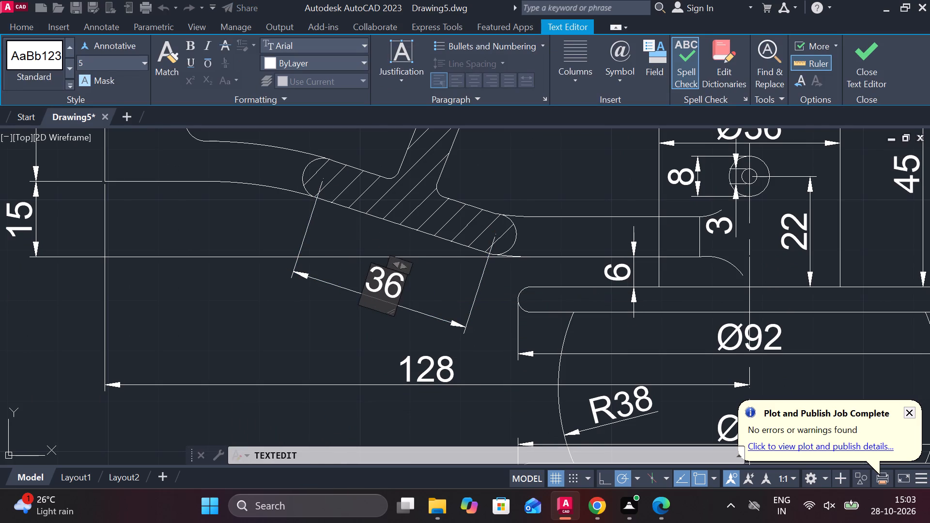
click(856, 62)
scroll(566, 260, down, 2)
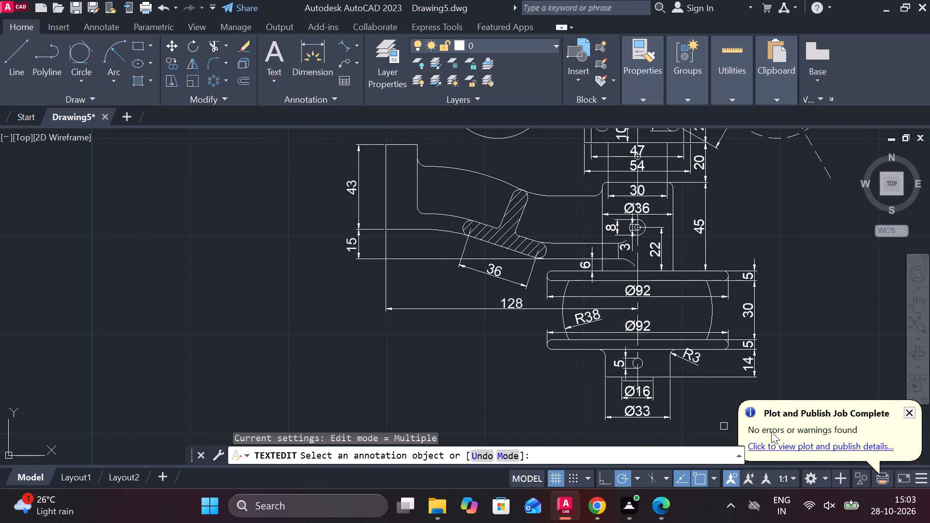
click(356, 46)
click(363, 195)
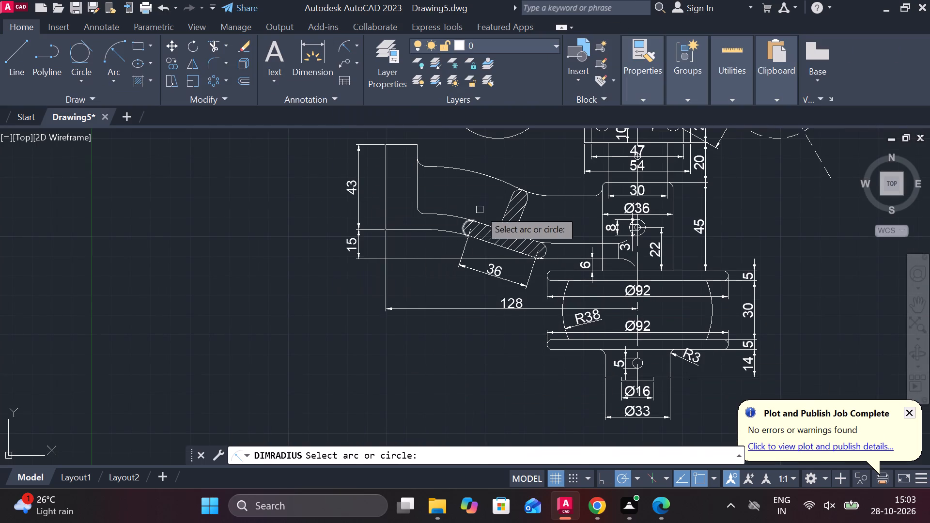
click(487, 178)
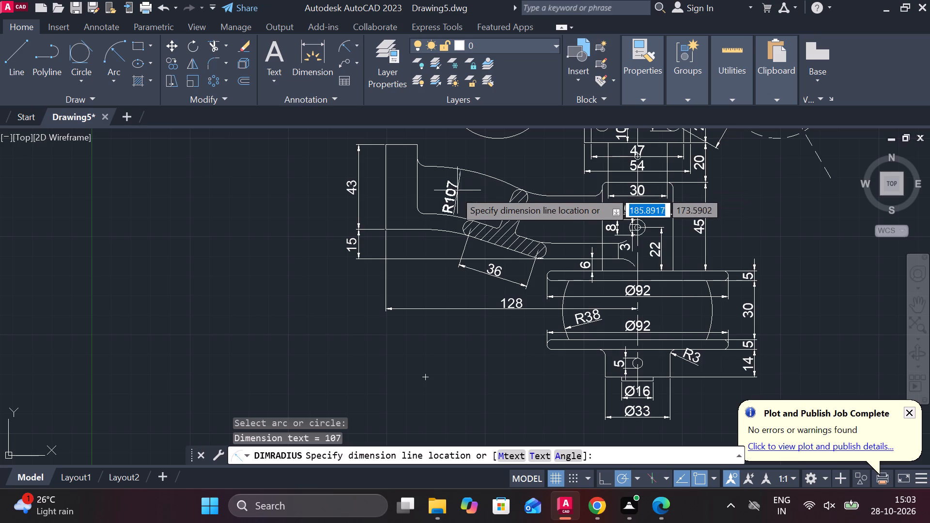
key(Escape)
Add a radius dimension to the curved lower edge of the left arm, placing its text inside the arm.
key(space)
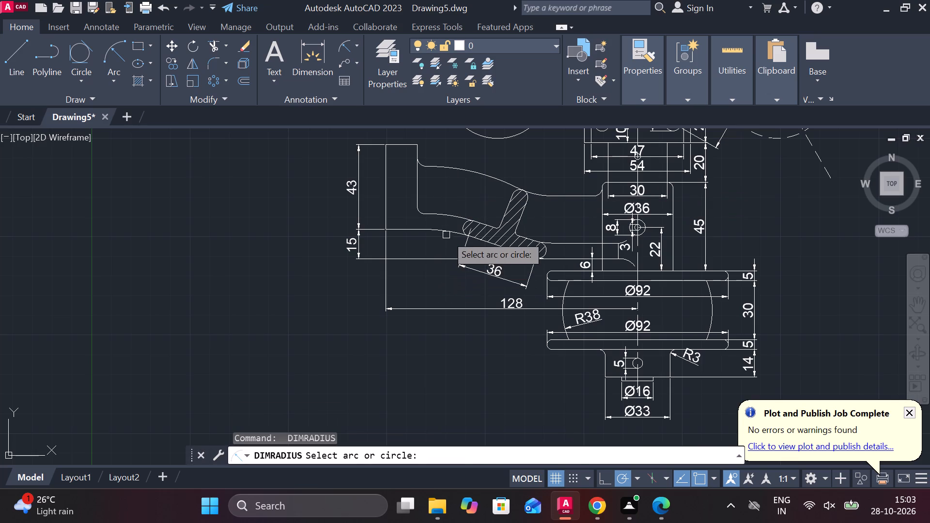
click(446, 235)
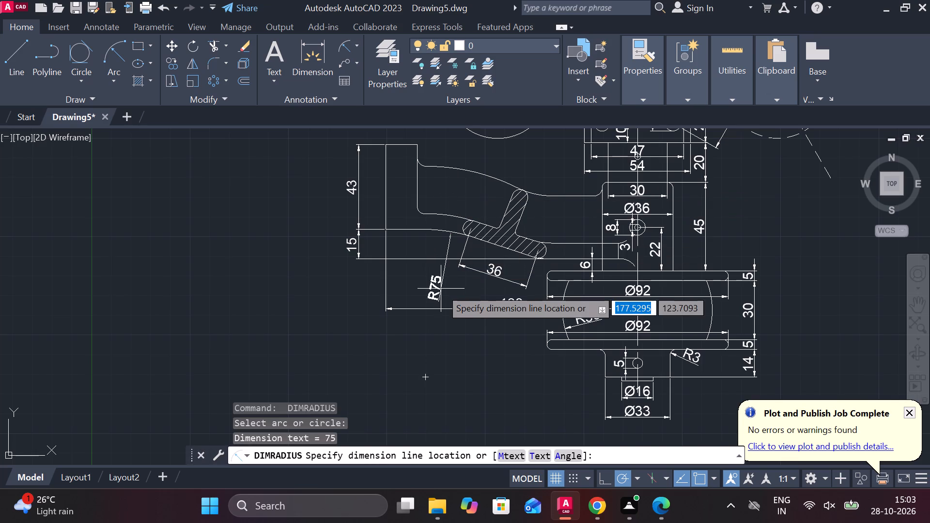
scroll(440, 296, up, 2)
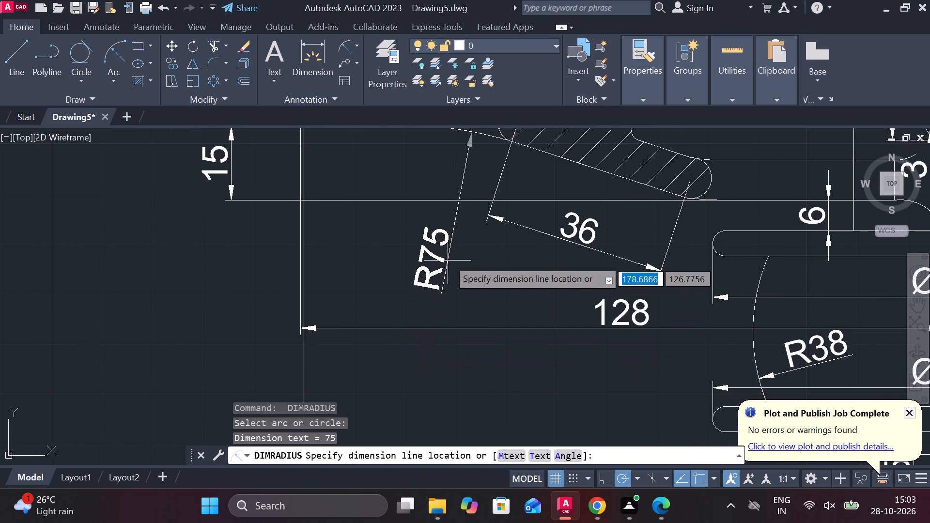
middle_drag(480, 150, 492, 207)
scroll(501, 139, down, 1)
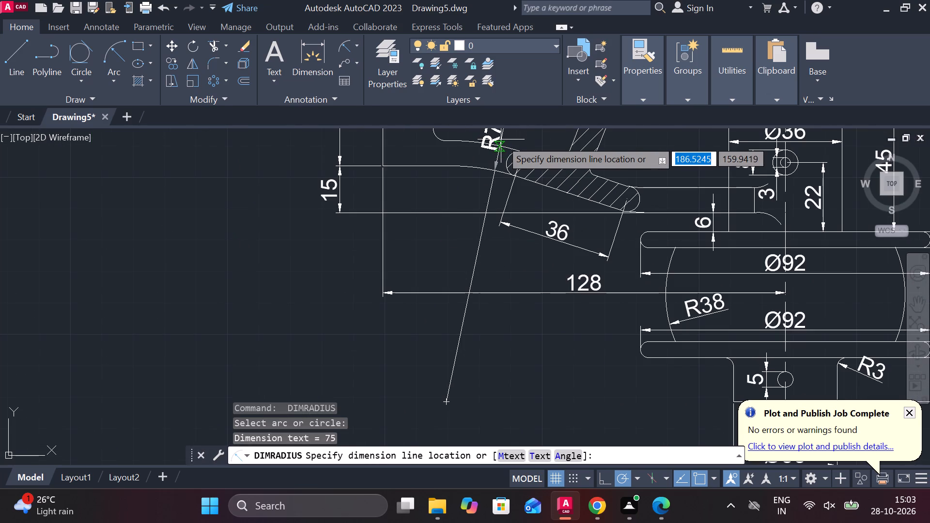
middle_drag(501, 139, 482, 225)
click(479, 198)
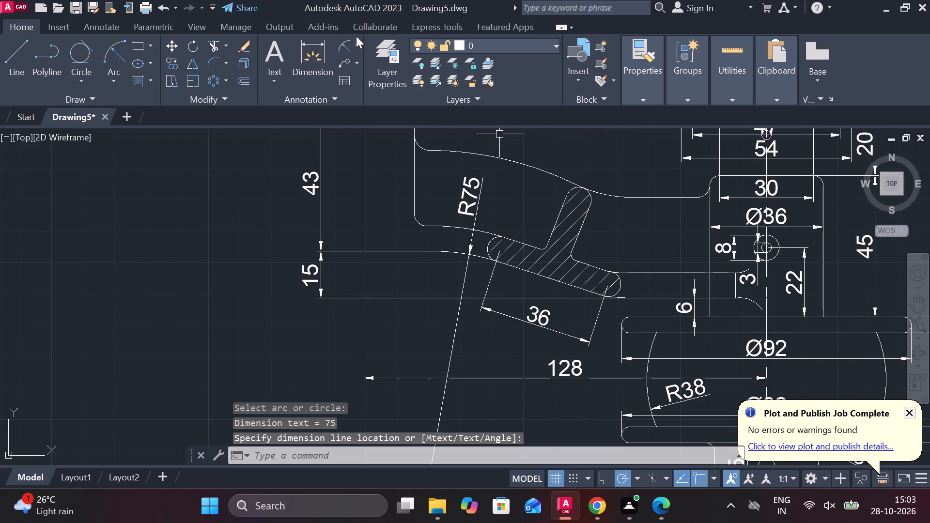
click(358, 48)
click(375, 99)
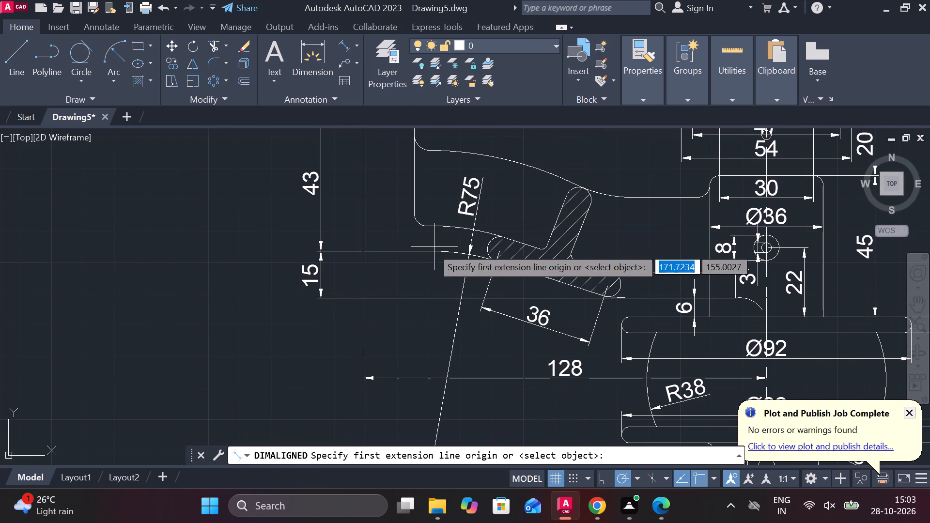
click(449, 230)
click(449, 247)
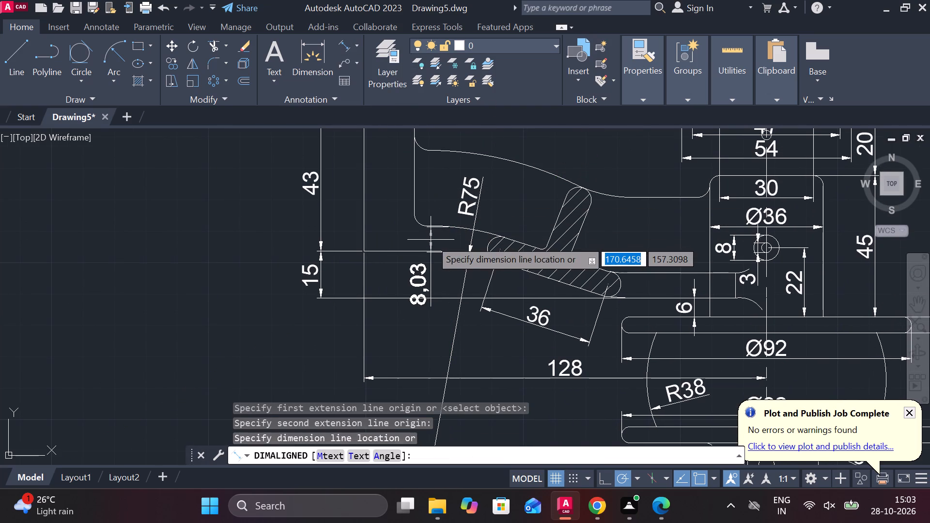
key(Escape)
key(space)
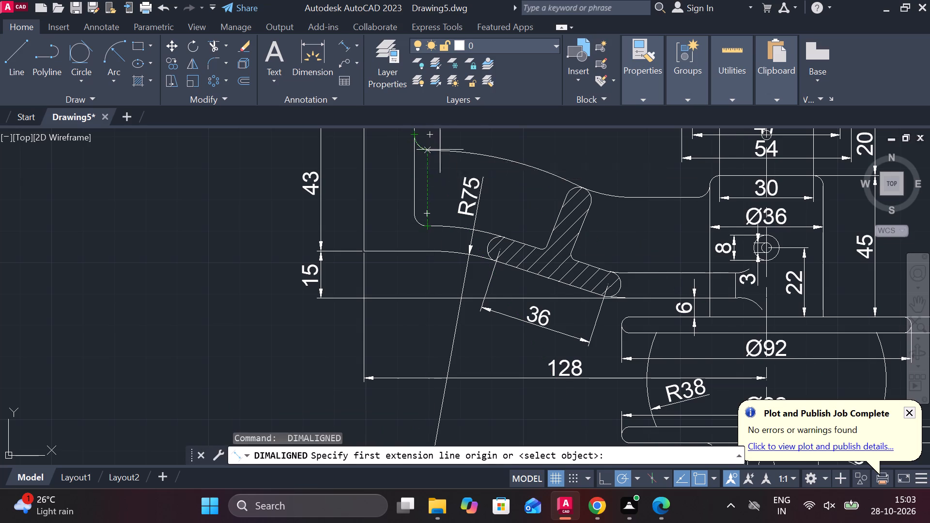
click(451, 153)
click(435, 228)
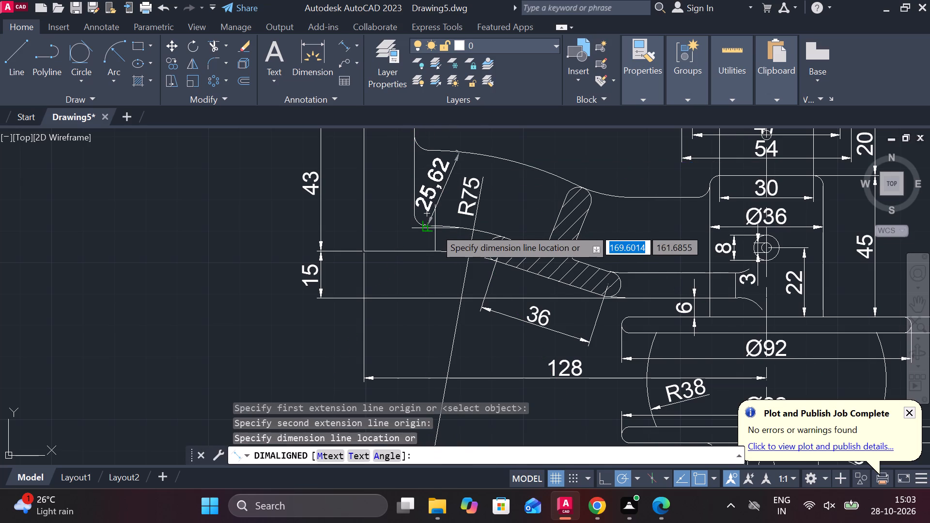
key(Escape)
Add a vertical aligned dimension between the arm's straight upper edge and the inner lower line, between the hatched section and the hub.
middle_drag(506, 254, 485, 253)
key(space)
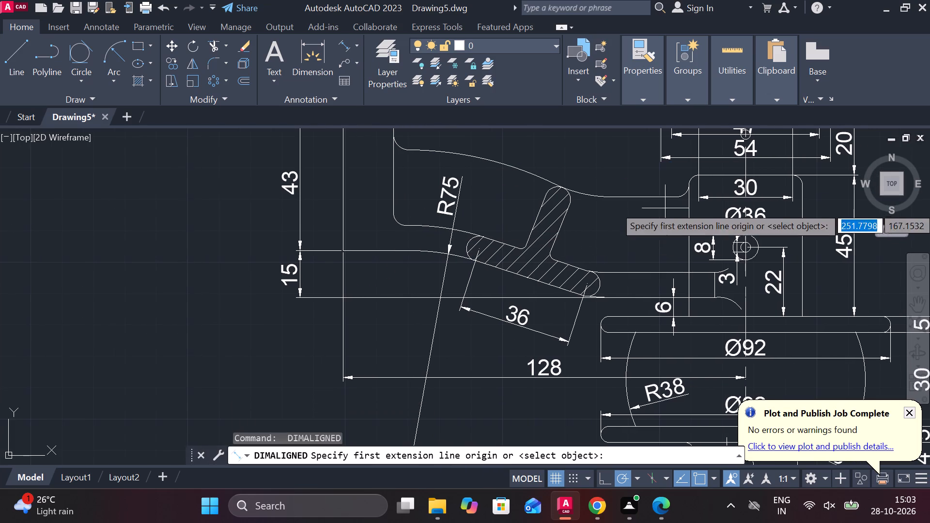
click(645, 202)
click(647, 268)
click(636, 261)
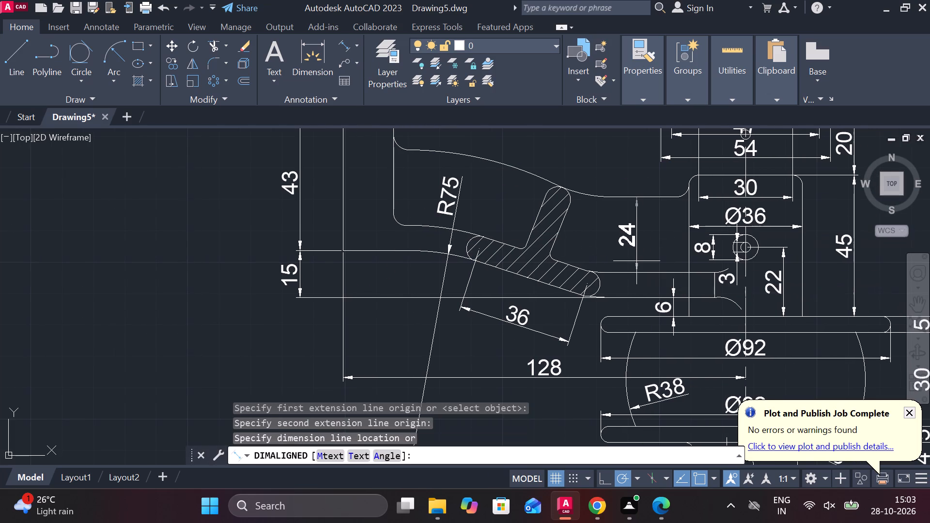
Add an aligned dimension across the left arm's lower flange thickness, near the start of its curved lower edge.
key(space)
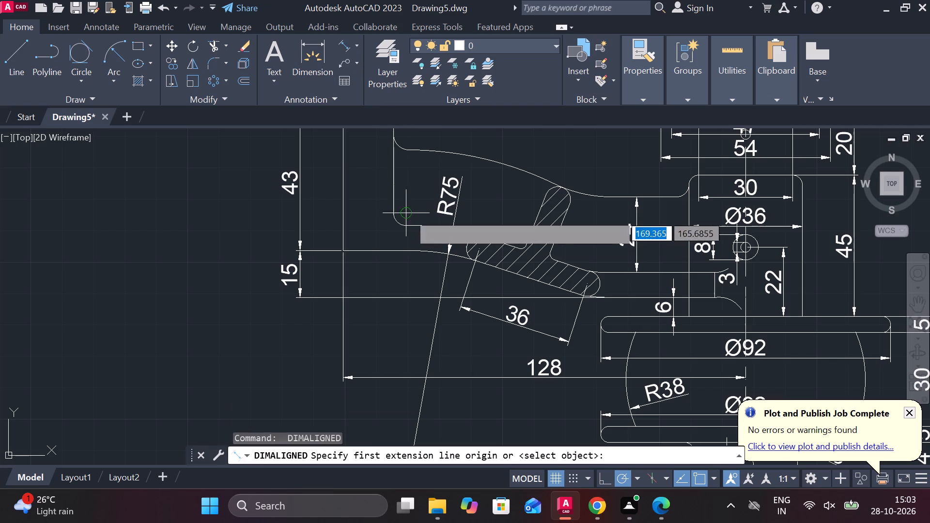
click(432, 228)
click(428, 246)
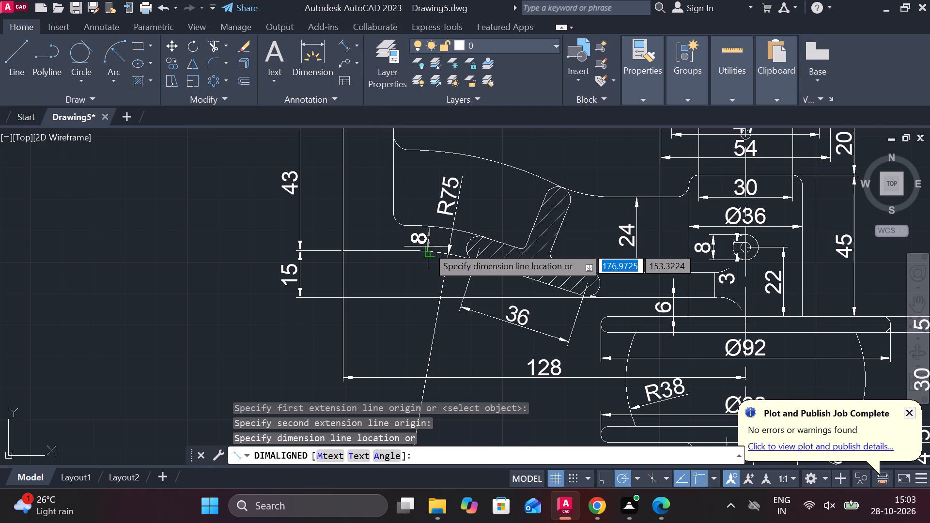
click(428, 246)
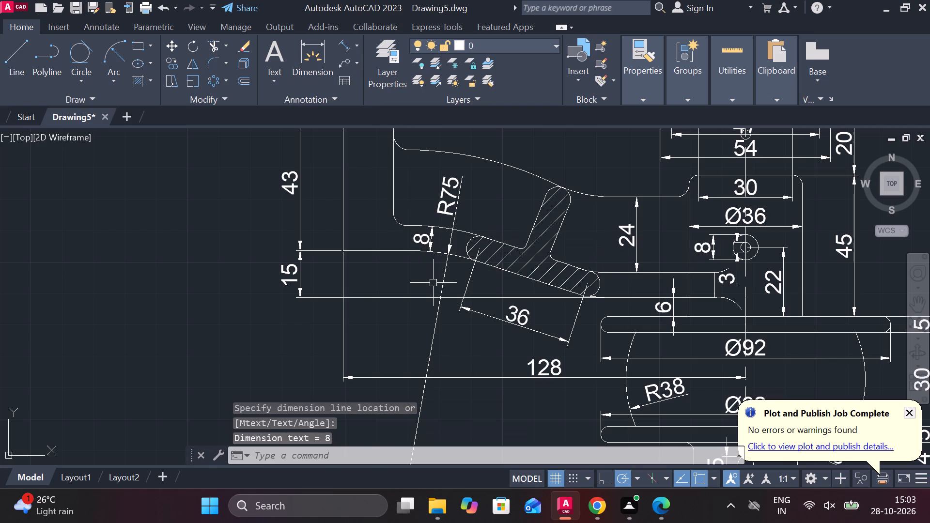
Add a radius dimension to the upper fillet between the left arm's end block and its curved upper edge.
middle_drag(431, 274, 431, 286)
middle_drag(412, 247, 395, 310)
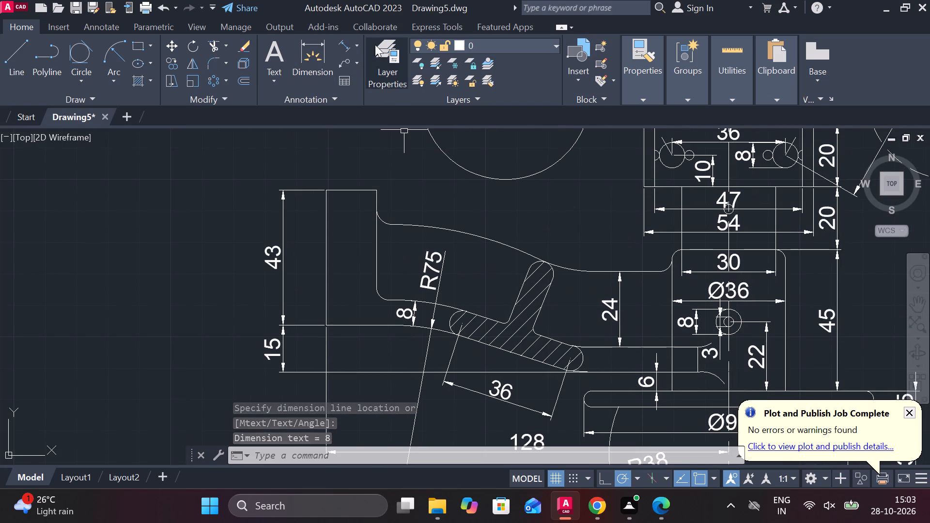
click(355, 47)
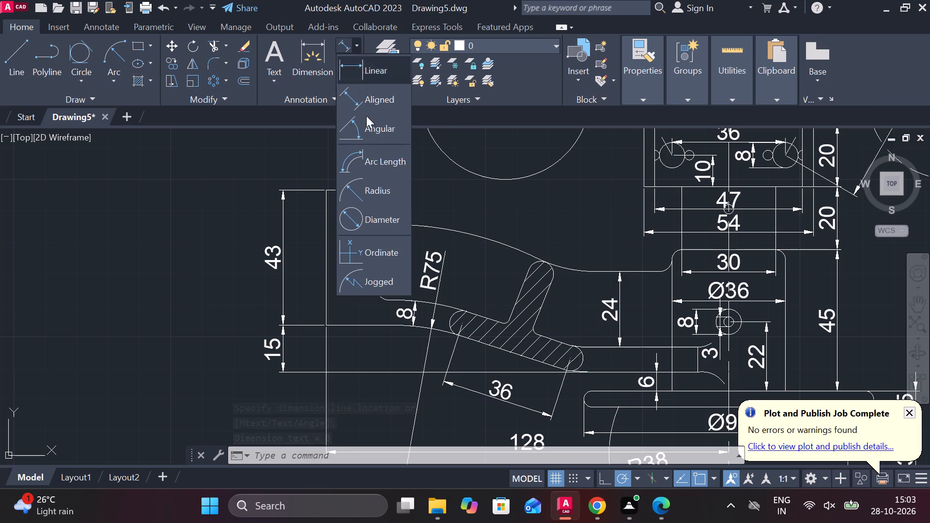
double_click(367, 190)
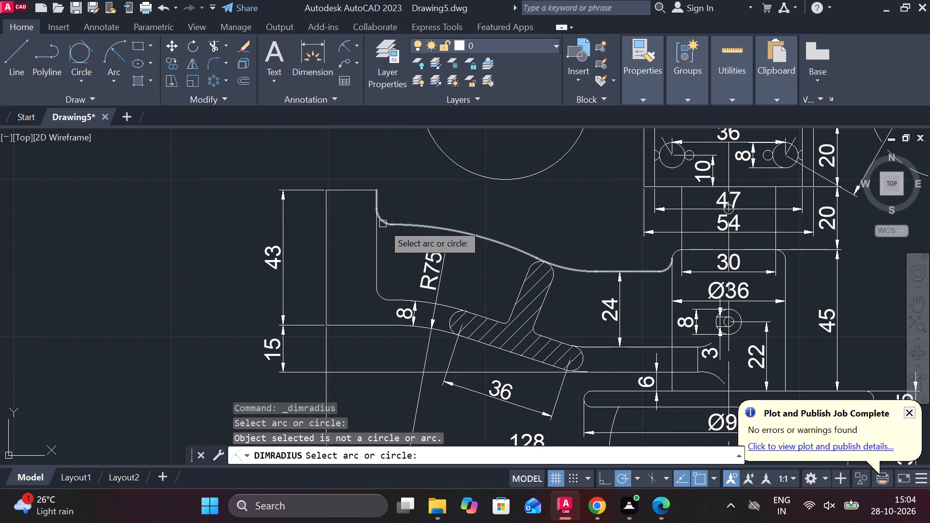
click(383, 224)
double_click(388, 216)
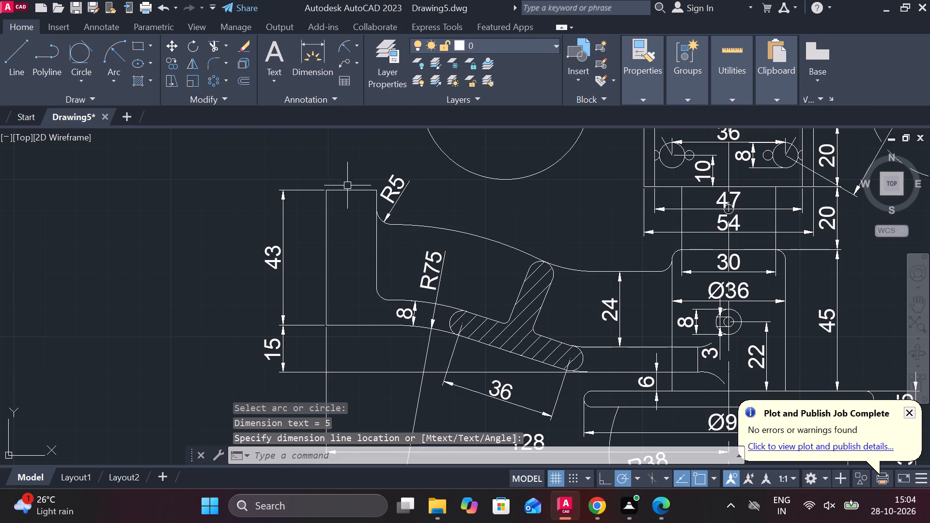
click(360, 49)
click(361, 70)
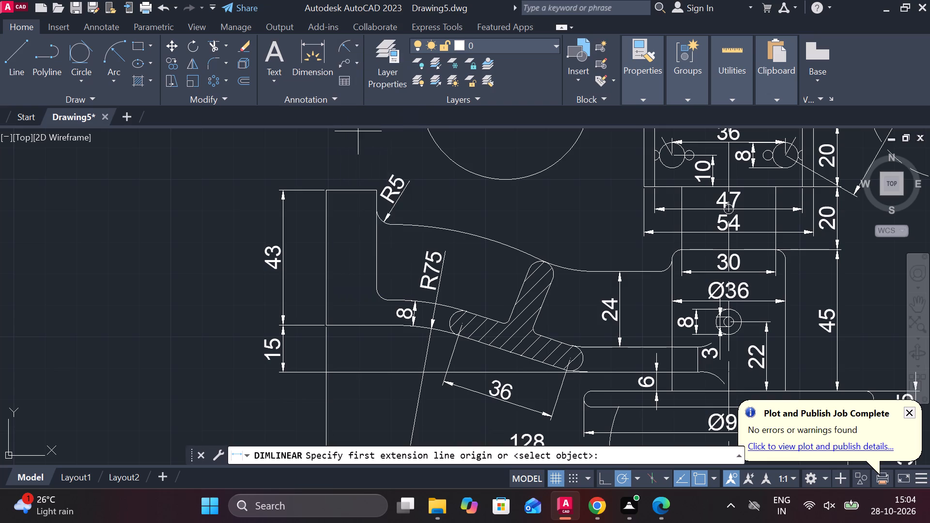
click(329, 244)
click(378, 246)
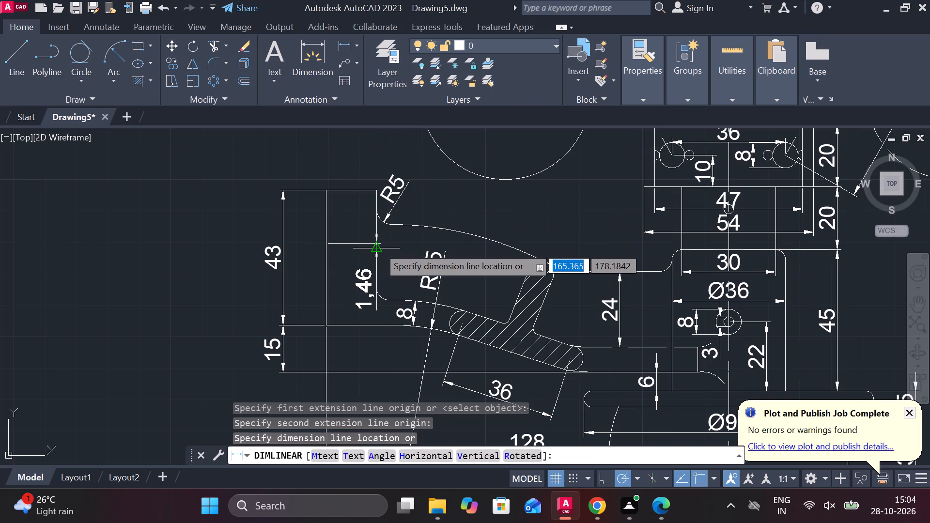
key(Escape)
Add a horizontal linear dimension across the width of the left arm's end block, placing it inside the block.
middle_drag(379, 284, 366, 277)
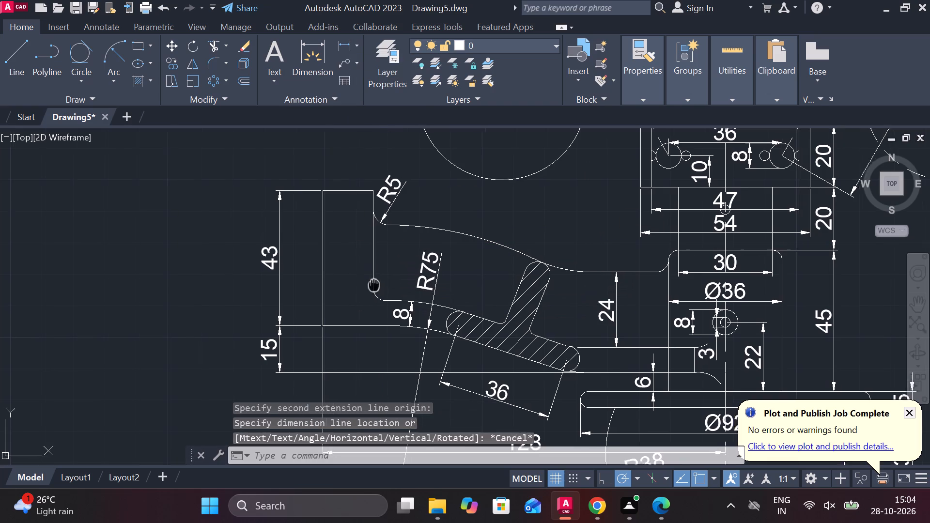
middle_drag(366, 277, 360, 226)
click(341, 49)
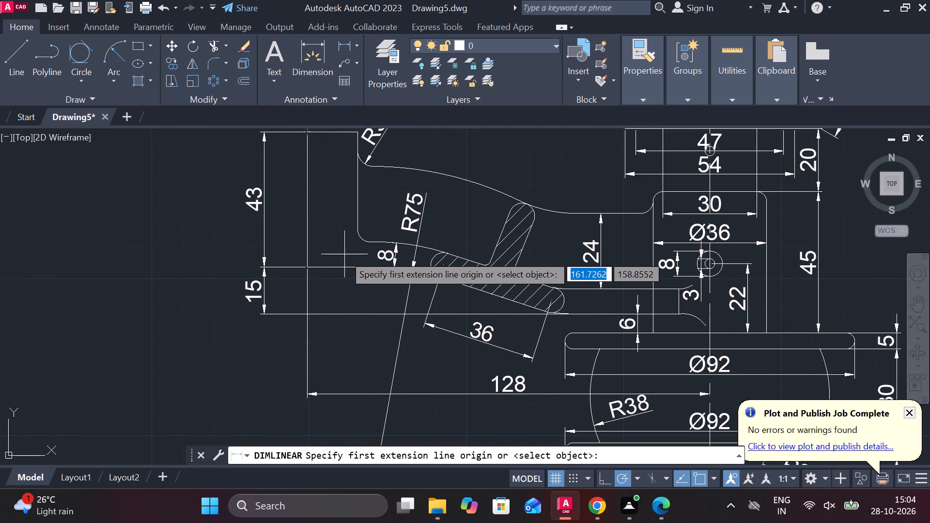
click(314, 206)
click(361, 201)
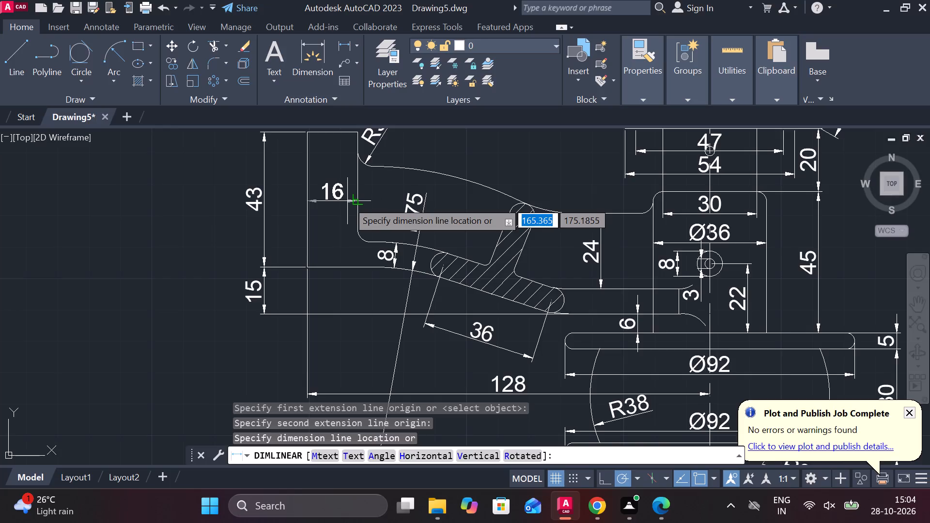
click(347, 201)
Add a horizontal linear dimension along the left arm's straight lower edge, from its outer corner to the start of the curve, placed just below.
click(341, 43)
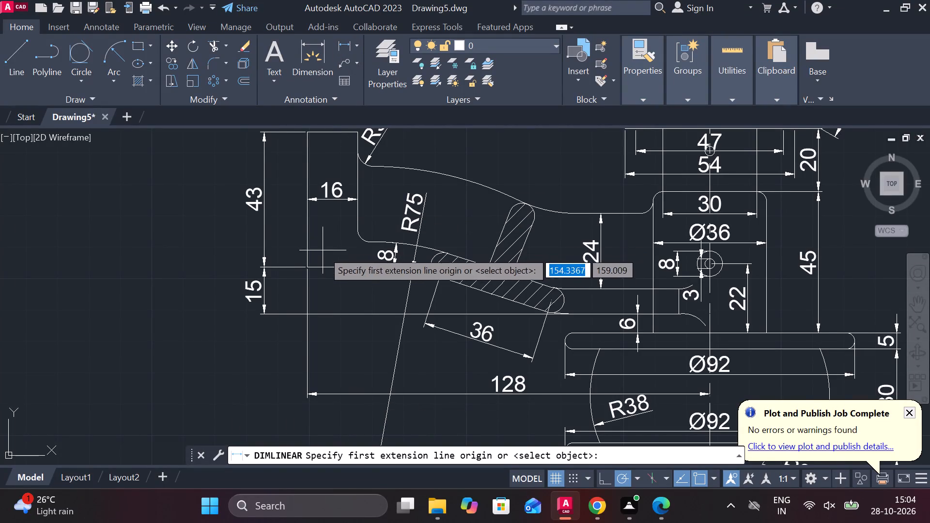
click(315, 264)
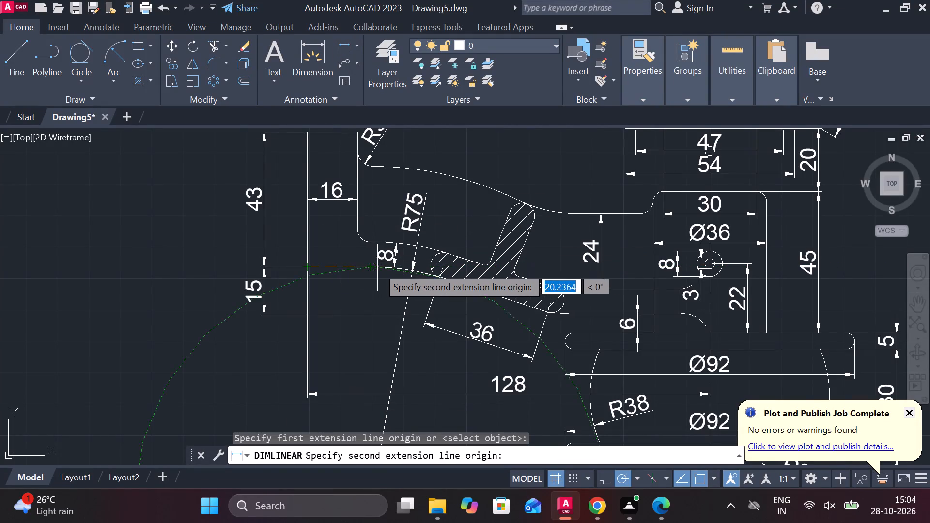
scroll(385, 269, up, 2)
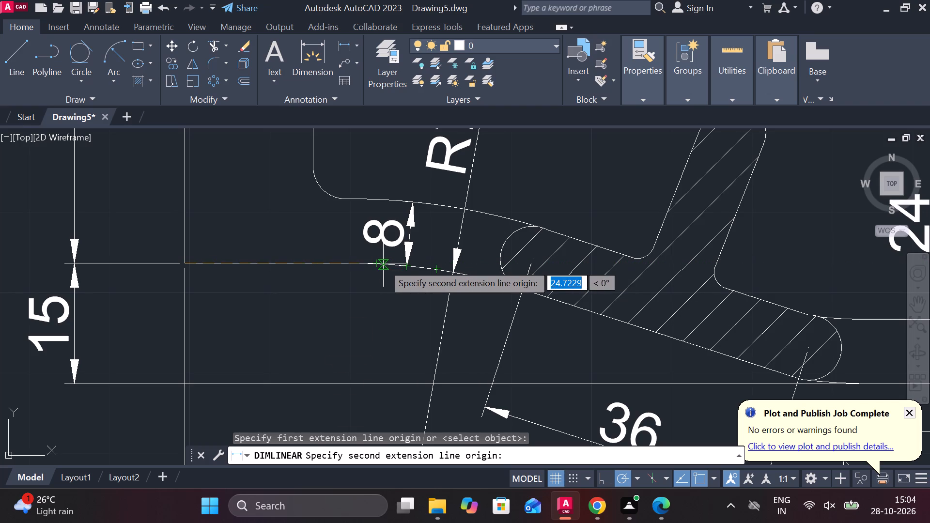
click(383, 263)
scroll(383, 266, down, 3)
scroll(364, 278, up, 2)
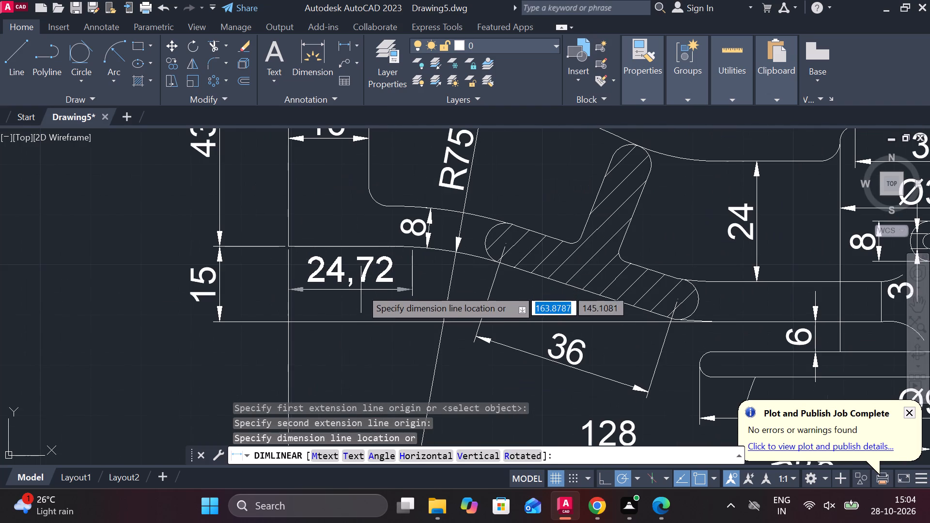
click(361, 285)
Override the text of the left arm's straight lower-edge dimension with 25.
triple_click(365, 269)
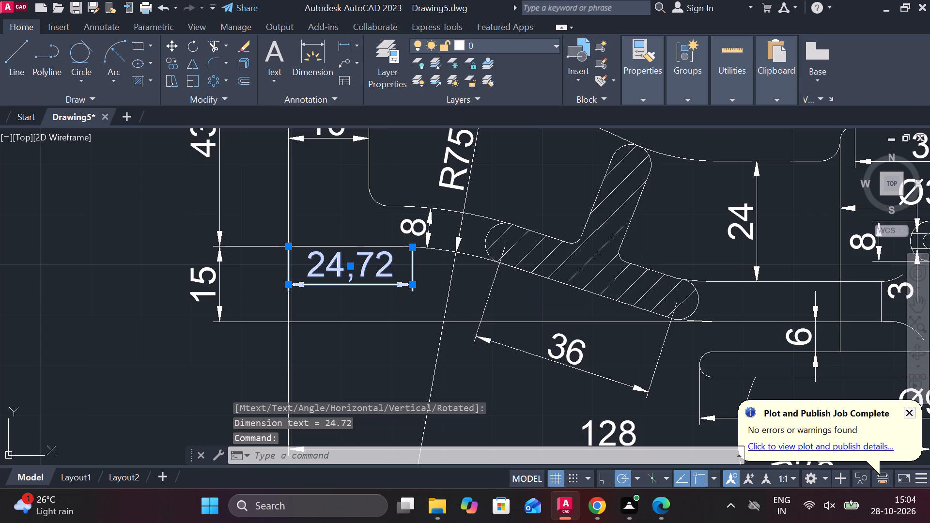
text(25)
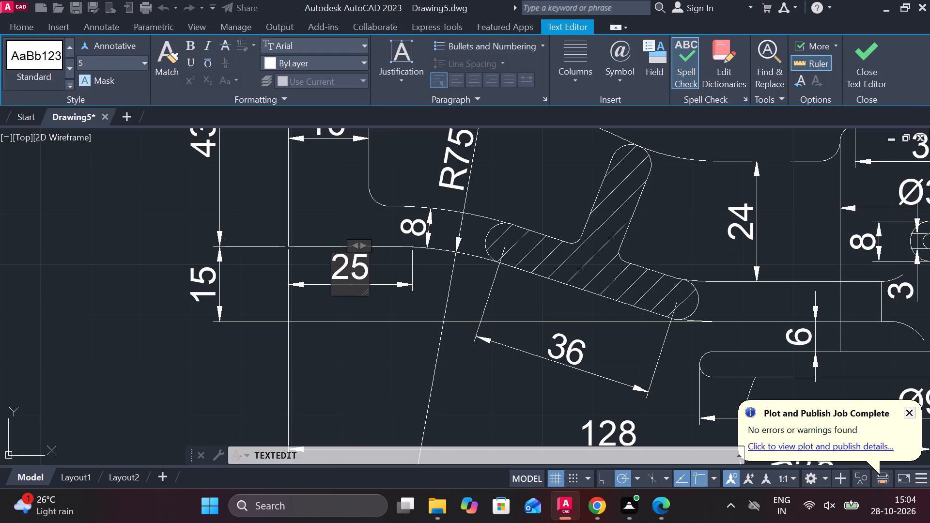
click(883, 58)
scroll(432, 290, down, 1)
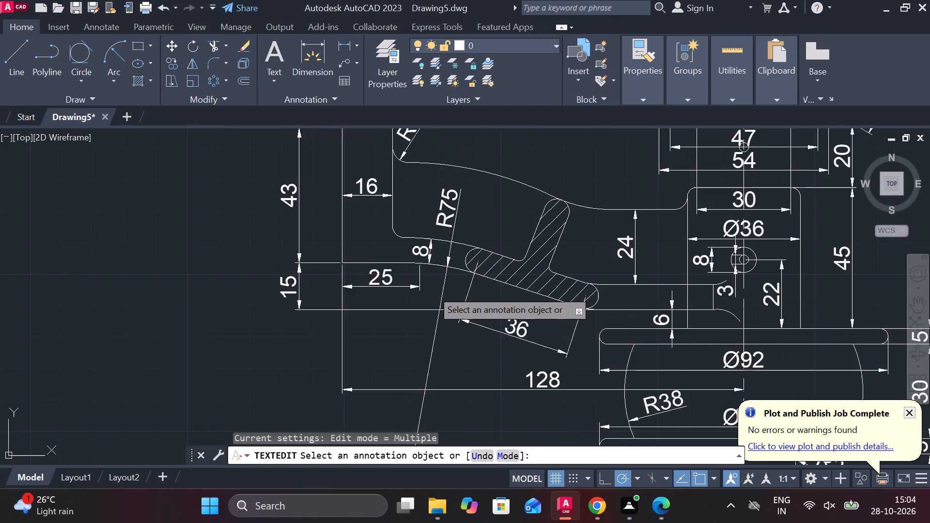
scroll(432, 290, down, 2)
middle_drag(689, 281, 651, 277)
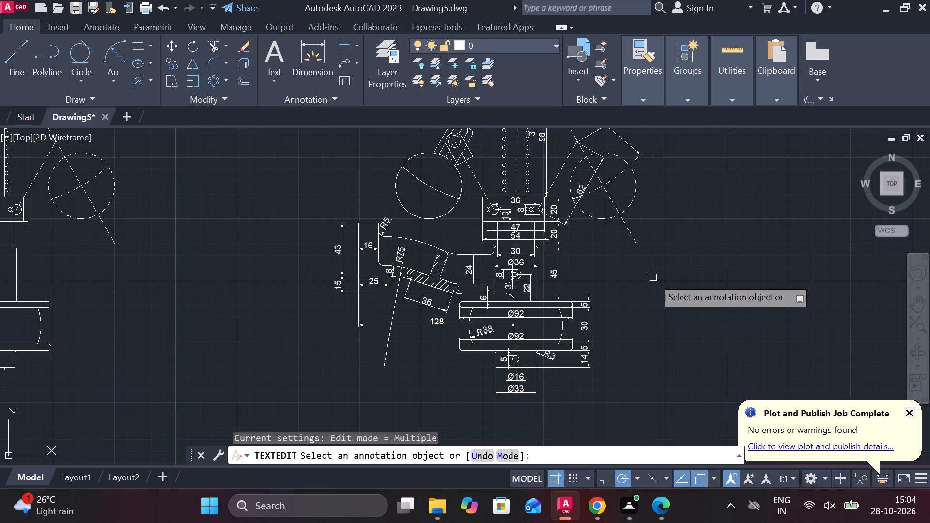
scroll(437, 345, up, 1)
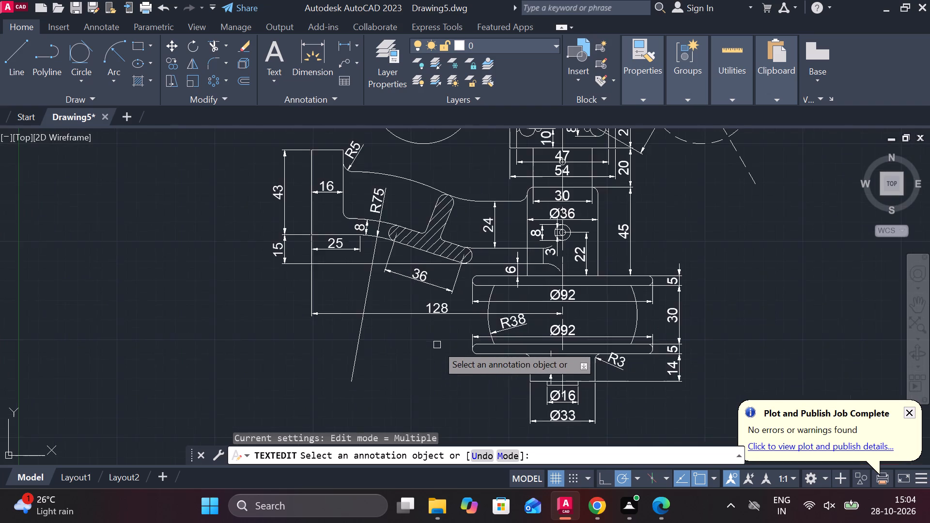
middle_drag(438, 345, 492, 414)
key(Escape)
Erase the R75 radius dimension crossing the left arm's lower flange.
click(436, 269)
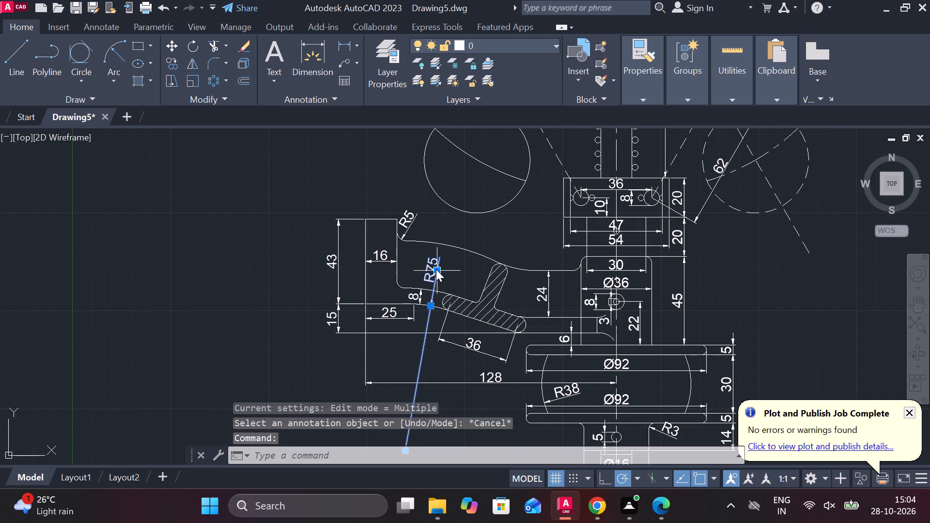
text(E)
key(space)
text(E)
key(space)
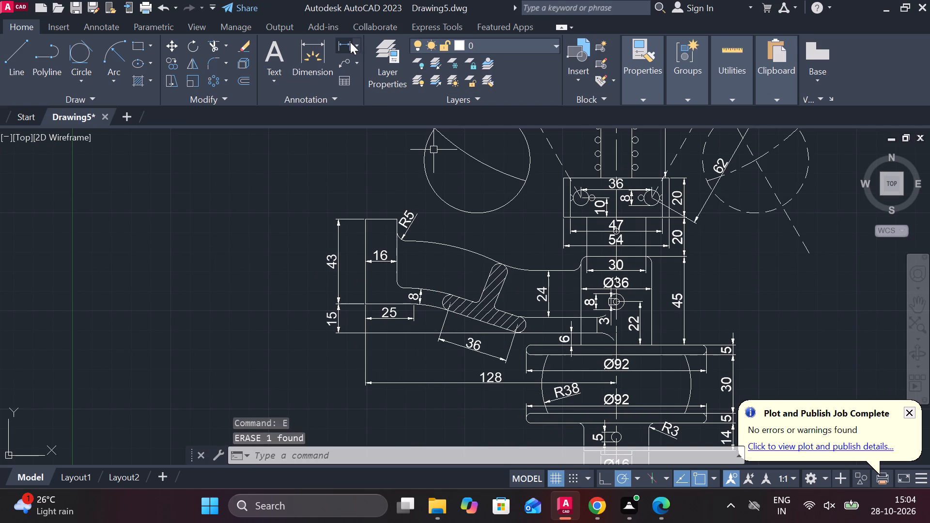
Add a radius dimension to the left arm's outer curved lower edge, placing its text below the arm beside the hatched section's aligned dimension.
click(352, 48)
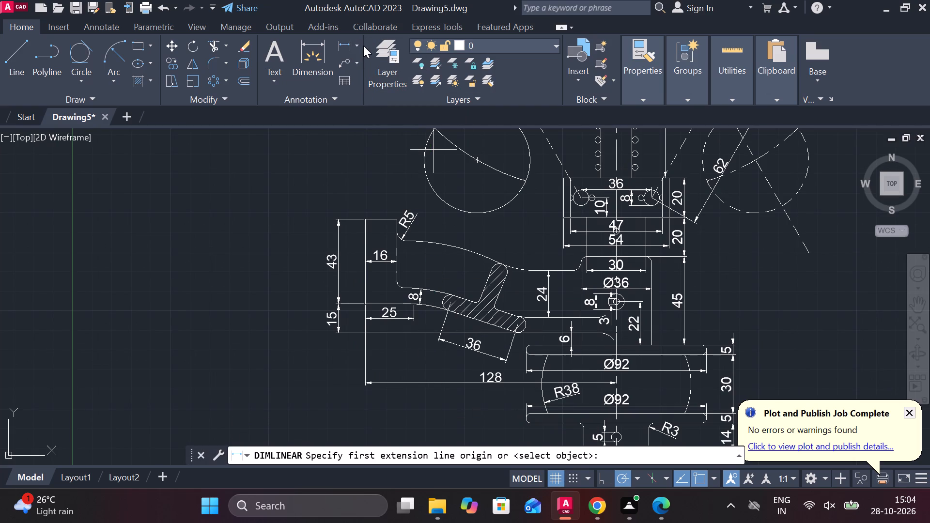
click(356, 42)
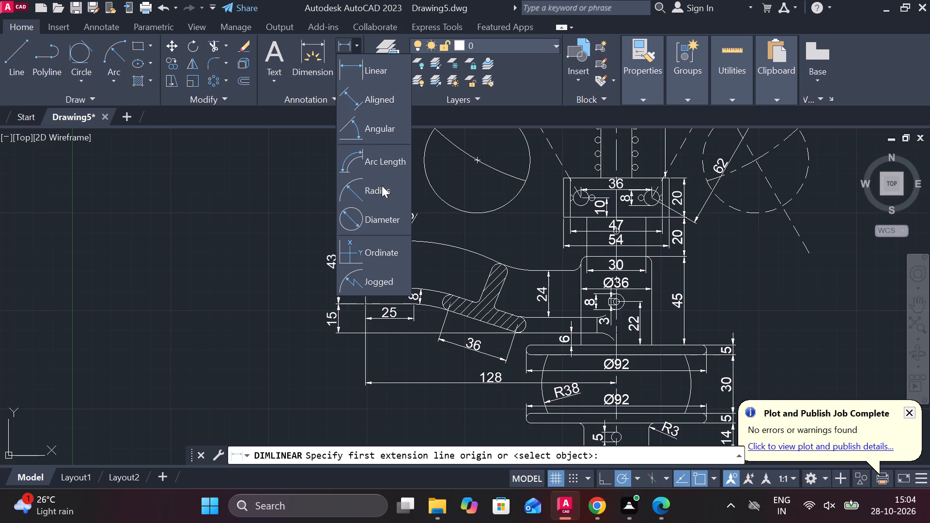
click(382, 188)
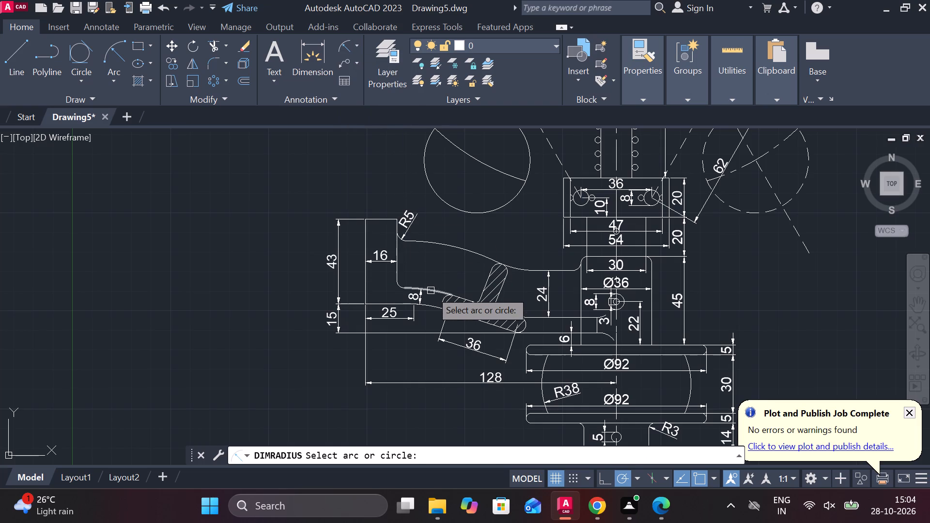
click(431, 291)
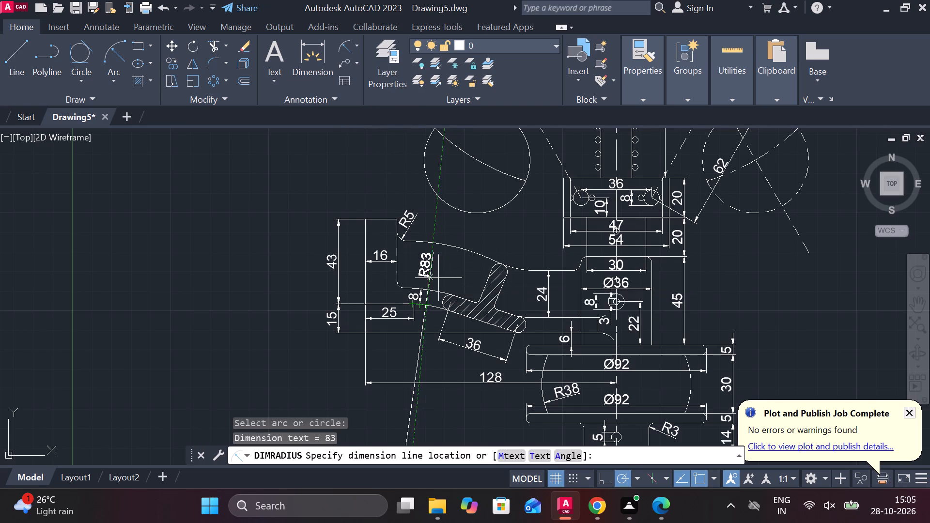
scroll(436, 277, up, 1)
key(Escape)
key(space)
click(429, 324)
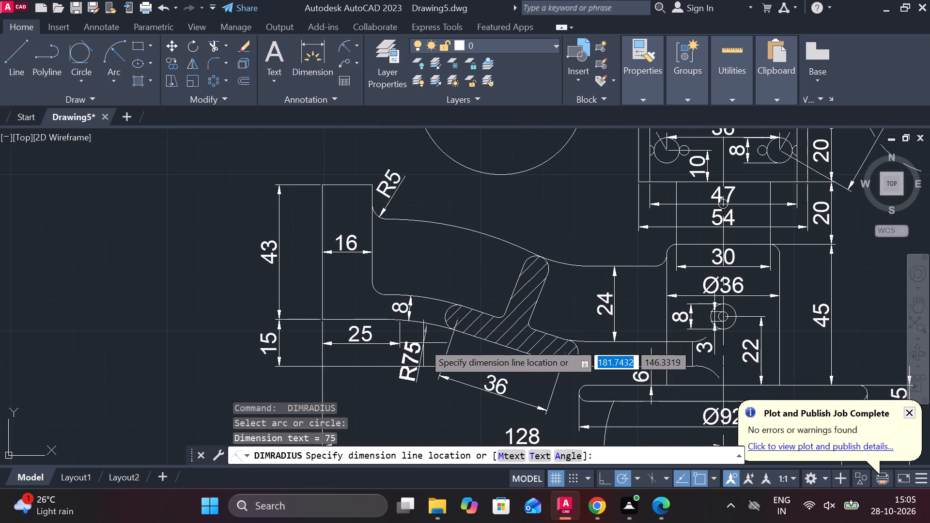
click(412, 395)
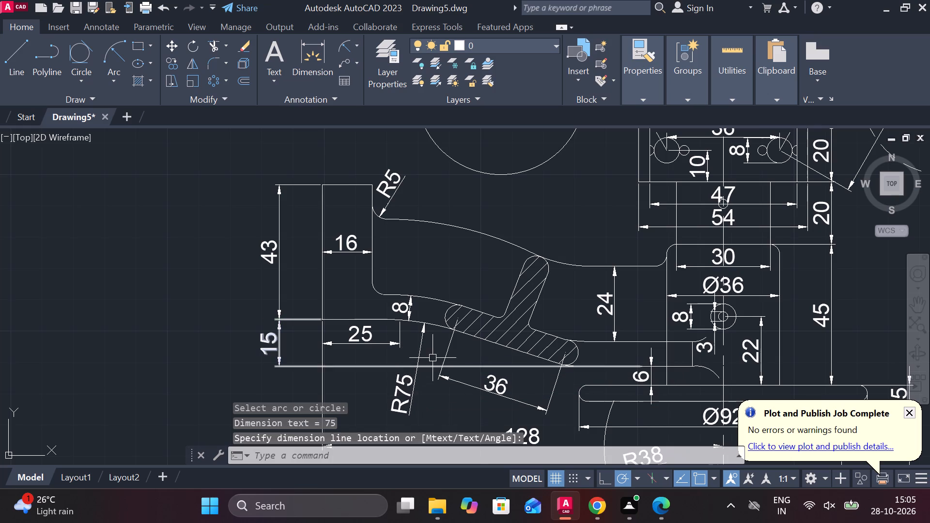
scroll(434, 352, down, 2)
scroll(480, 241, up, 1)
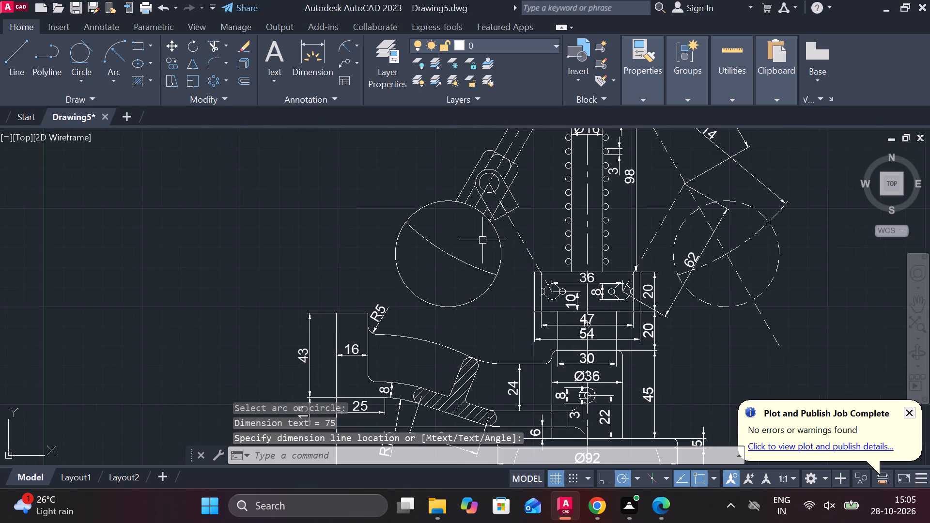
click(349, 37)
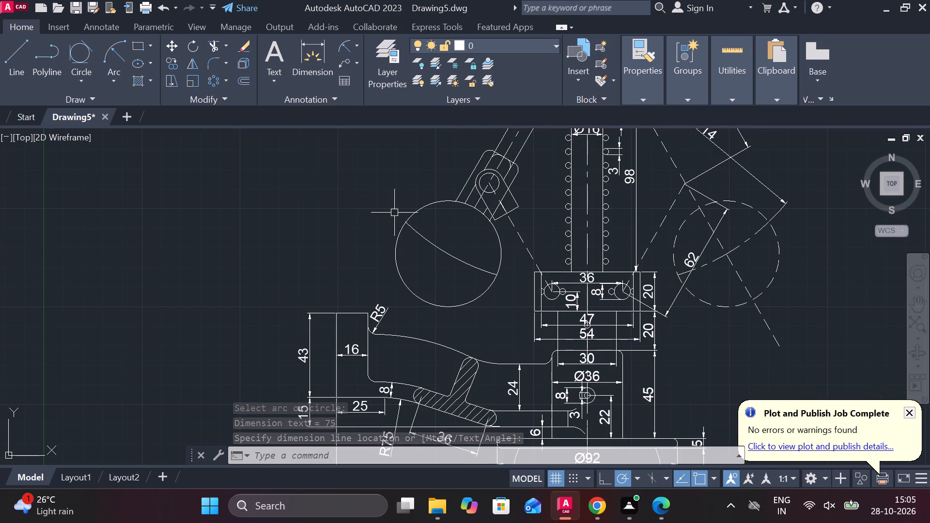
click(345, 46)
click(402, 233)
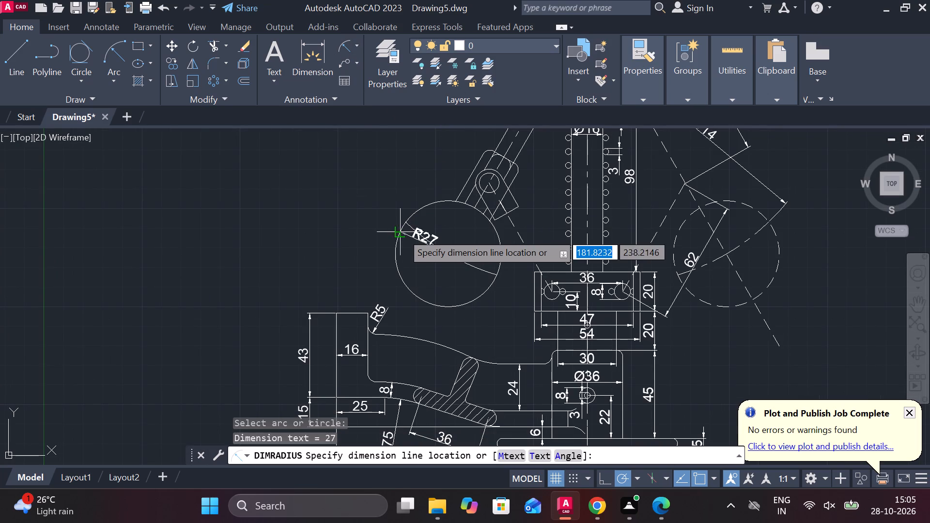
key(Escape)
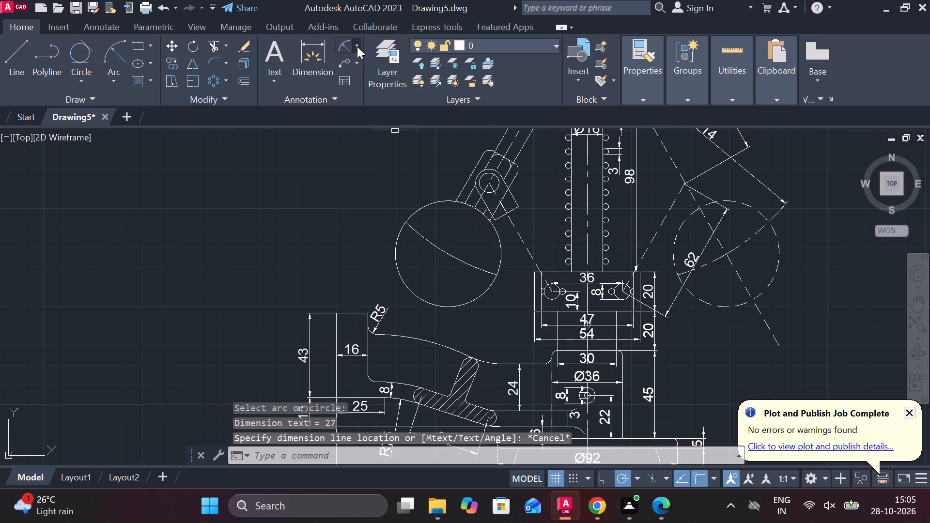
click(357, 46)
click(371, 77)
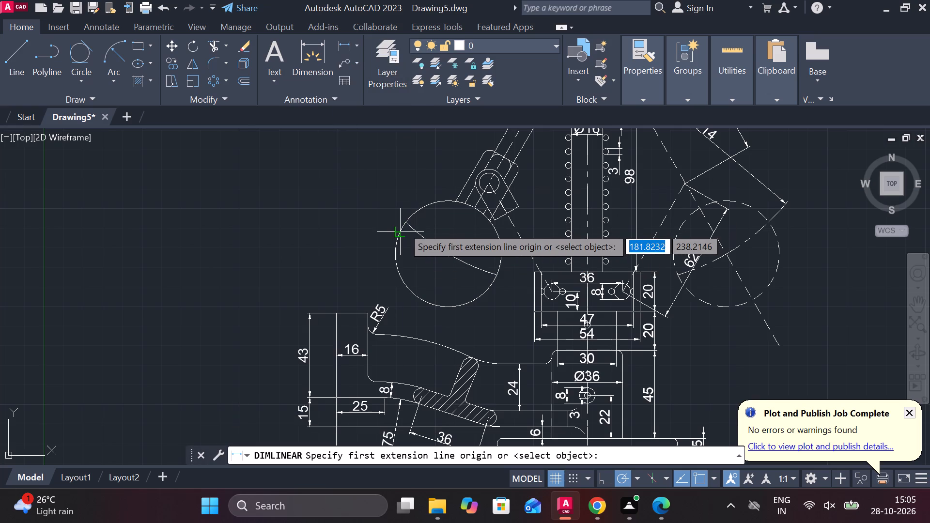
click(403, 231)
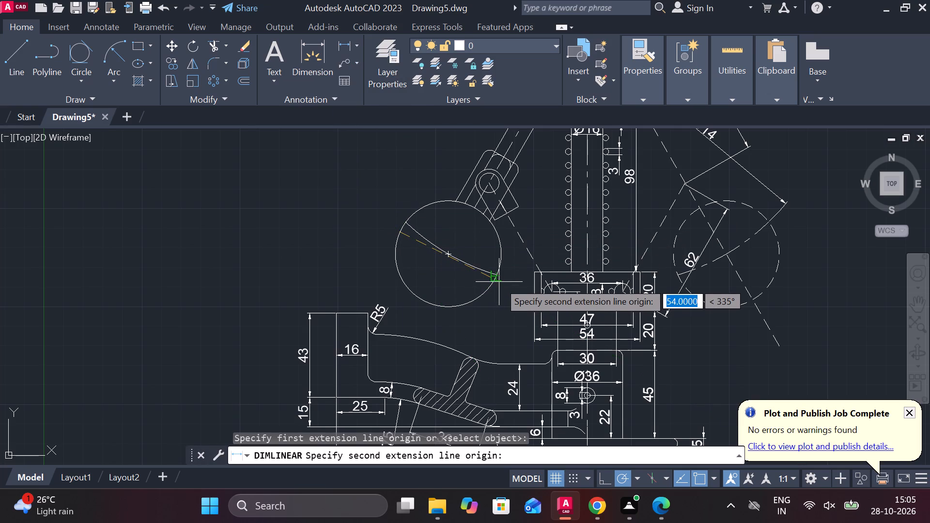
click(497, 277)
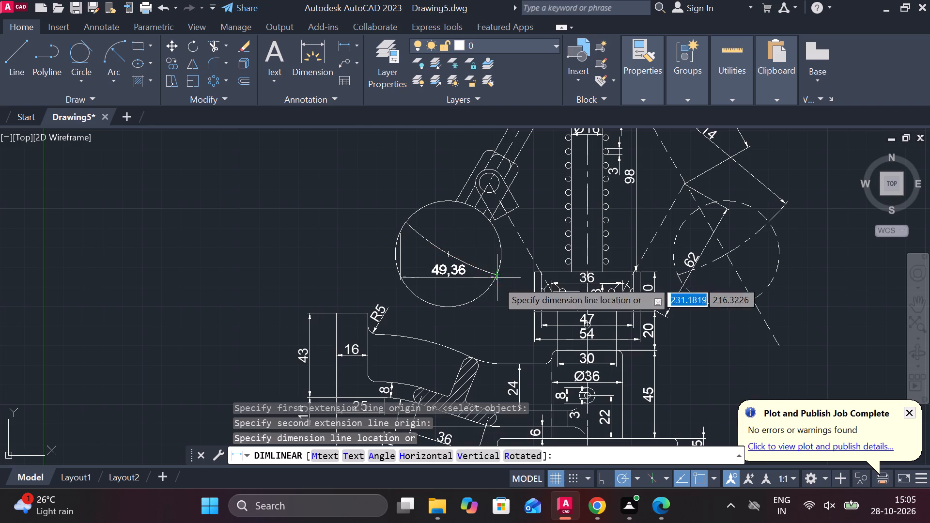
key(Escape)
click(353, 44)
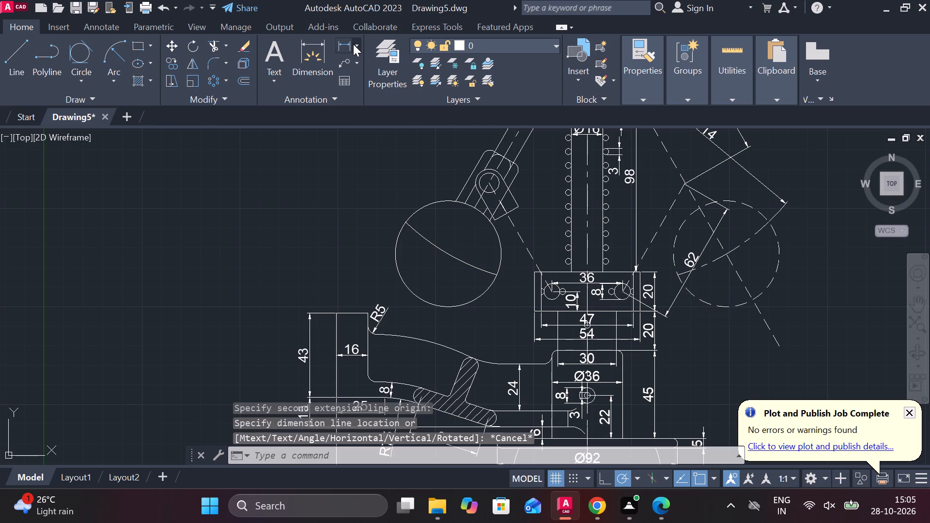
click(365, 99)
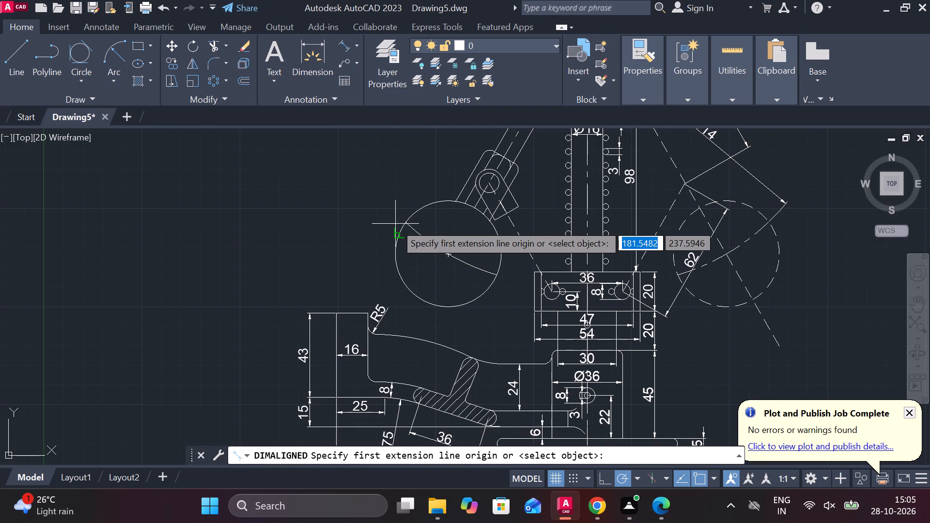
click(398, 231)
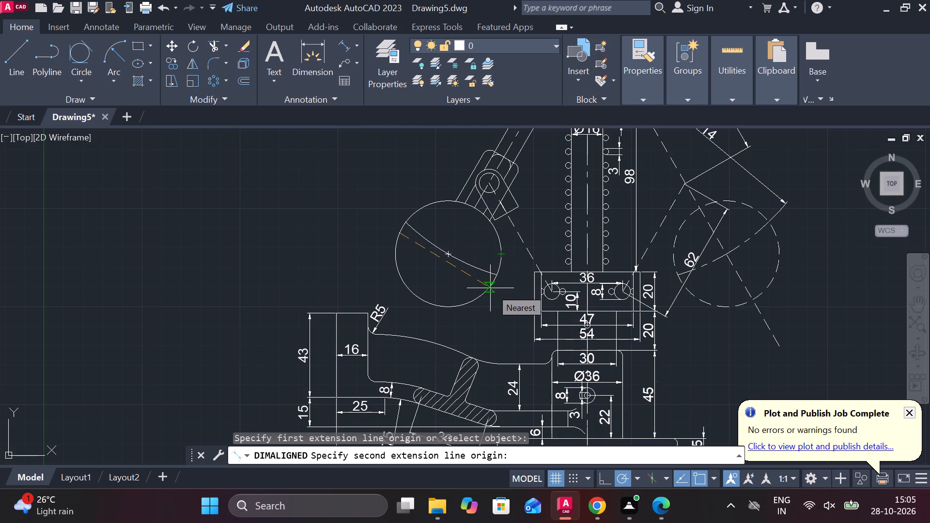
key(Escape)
Add a diameter dimension to the solid-outlined left ball, placing the text outside the ball on its left side.
click(357, 46)
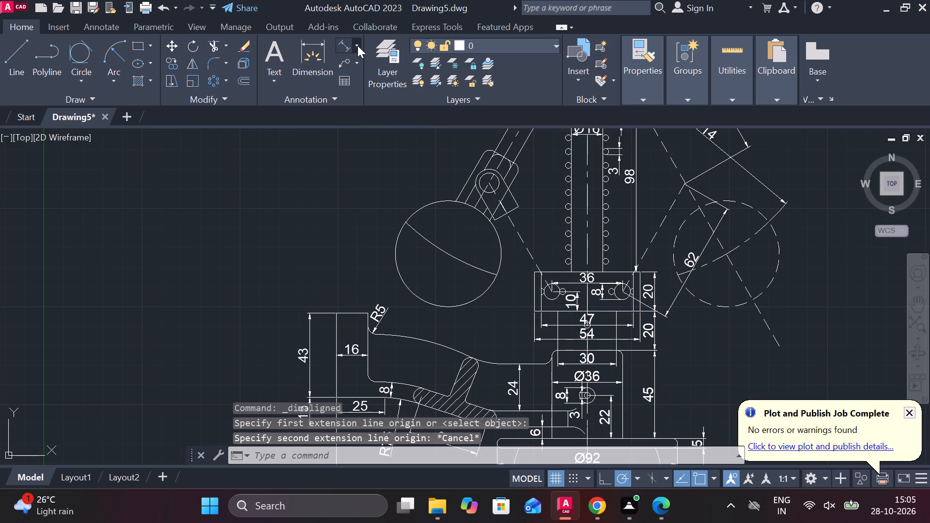
click(366, 197)
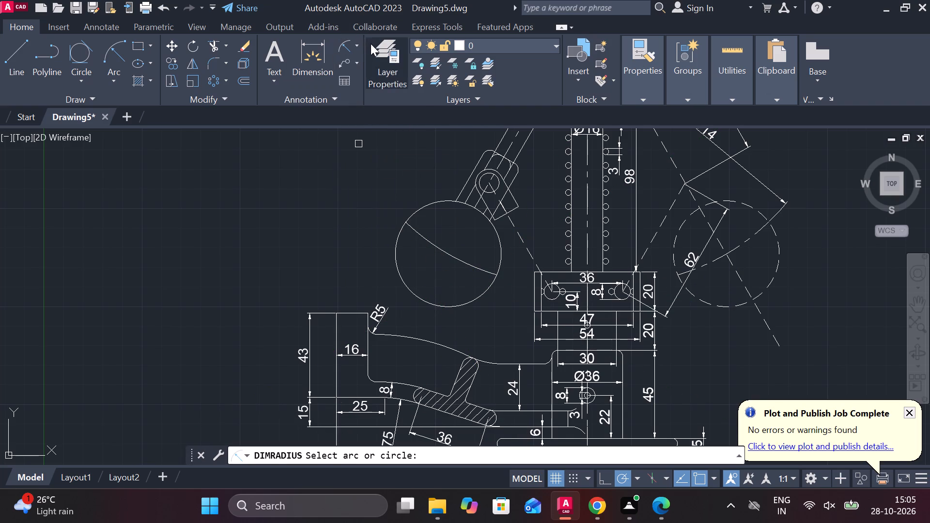
click(355, 42)
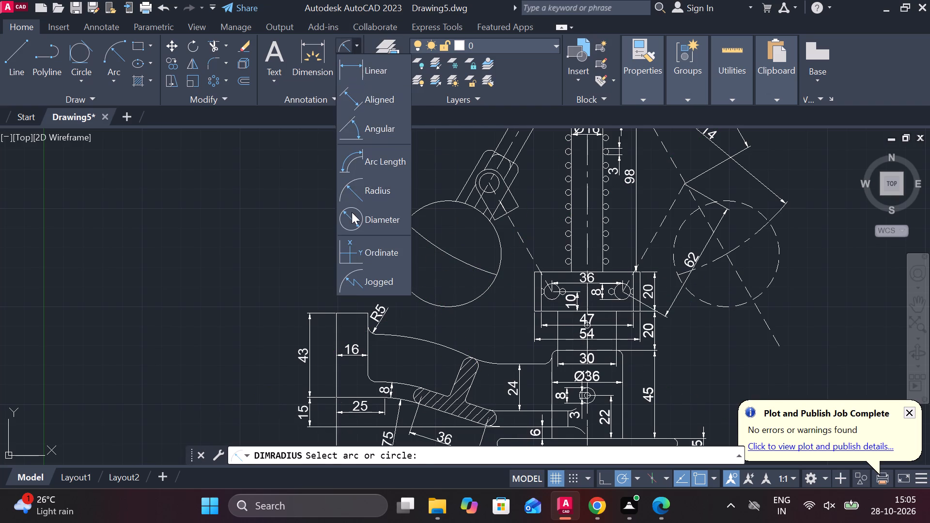
click(354, 215)
click(392, 250)
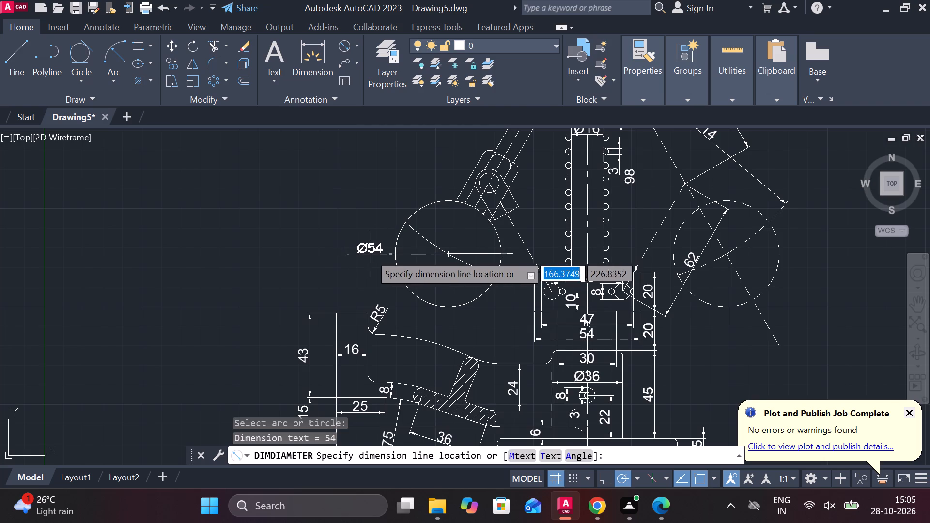
click(370, 254)
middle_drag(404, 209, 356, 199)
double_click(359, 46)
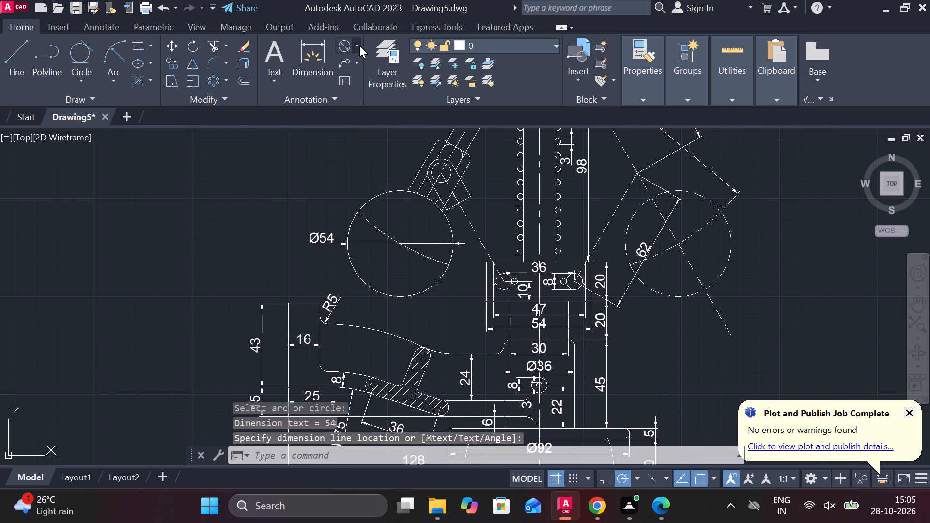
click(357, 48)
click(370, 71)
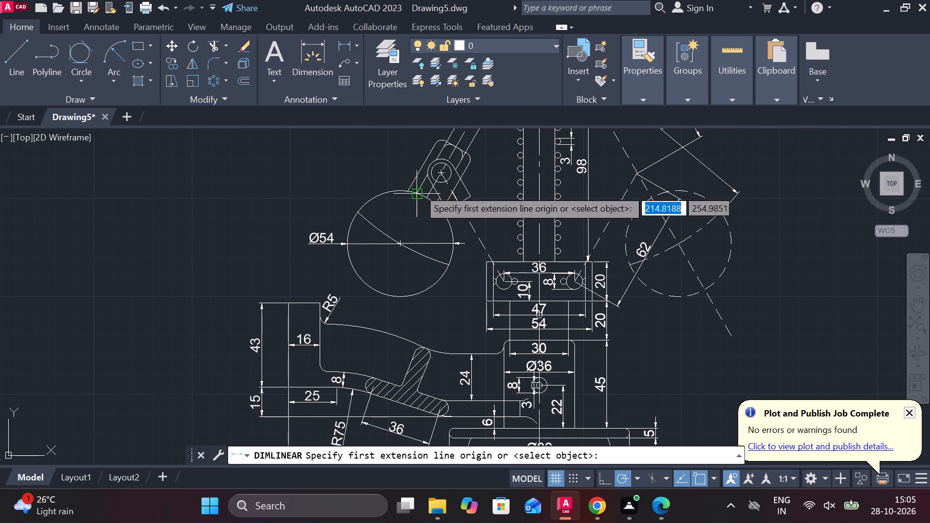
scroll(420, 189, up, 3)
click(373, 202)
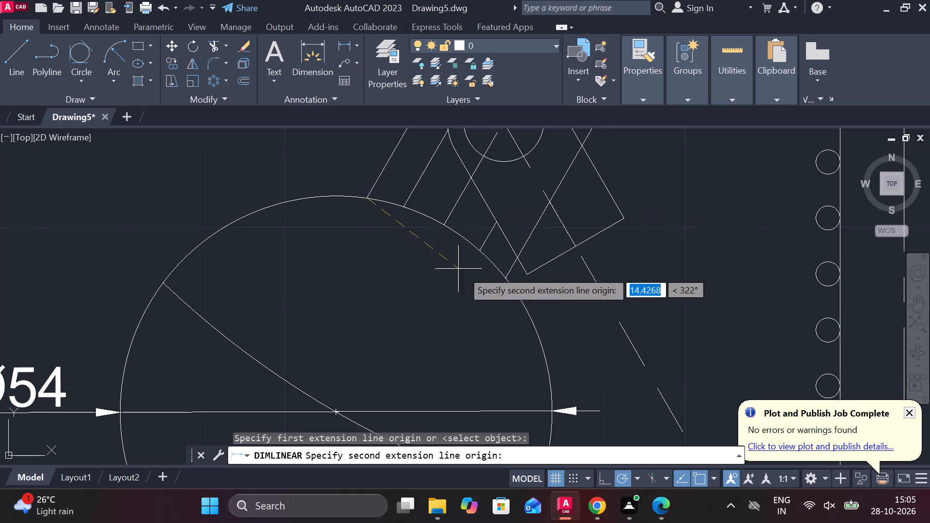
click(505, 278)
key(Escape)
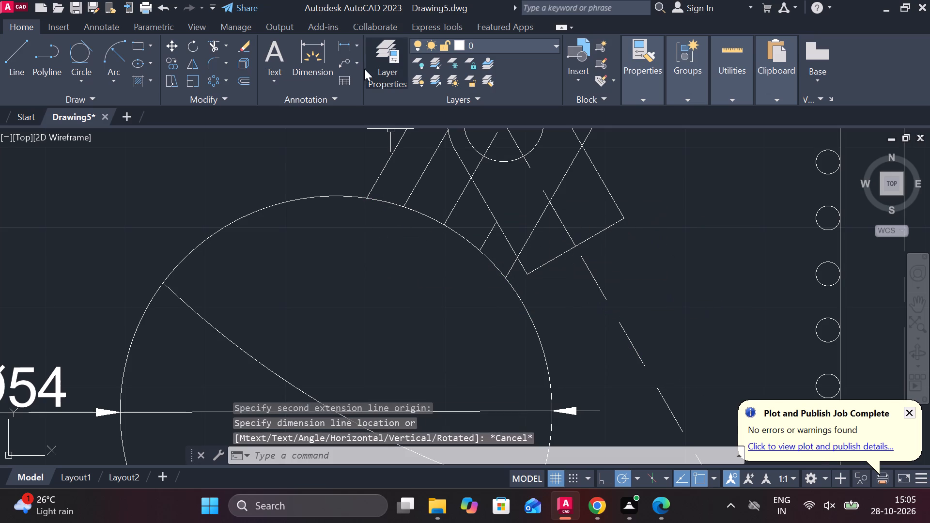
Add an aligned dimension across the left arm's outer edges where they meet the solid ball, placing the text inside the ball.
click(359, 44)
click(371, 91)
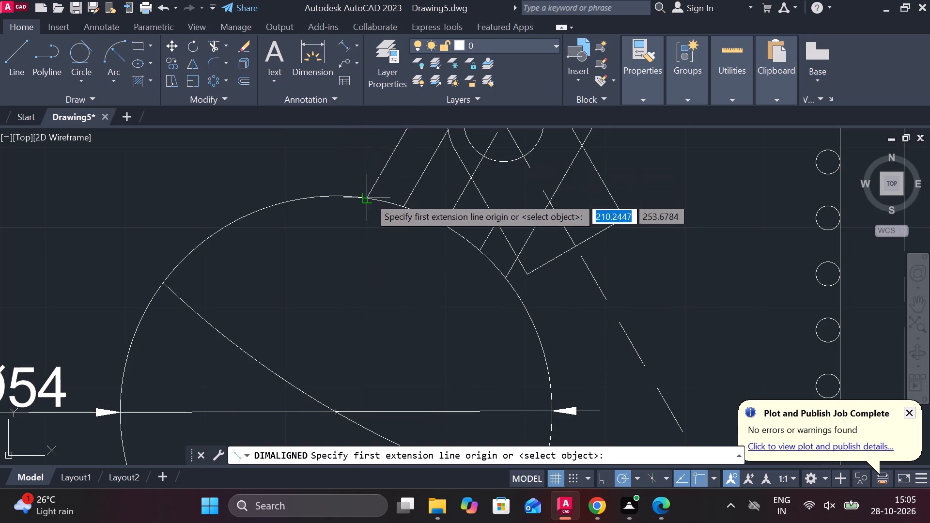
click(369, 197)
click(503, 277)
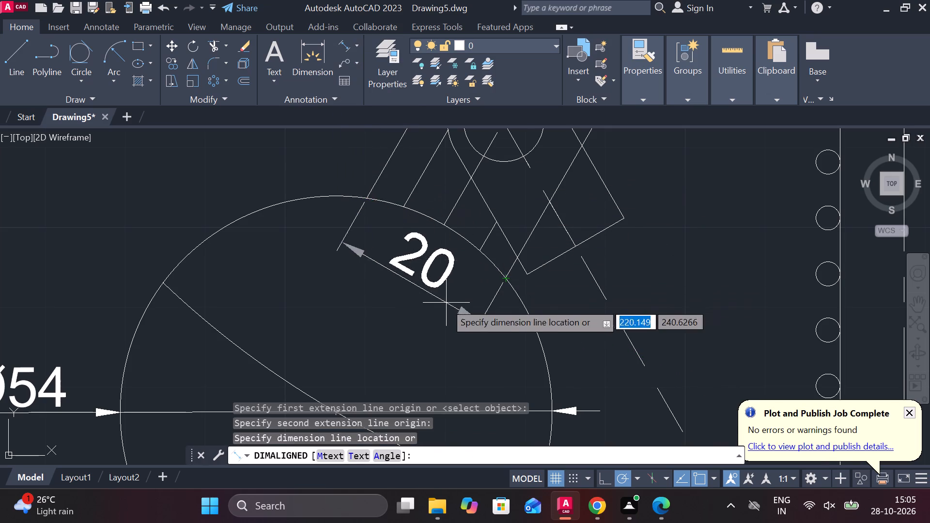
middle_drag(407, 312, 411, 279)
middle_click(407, 255)
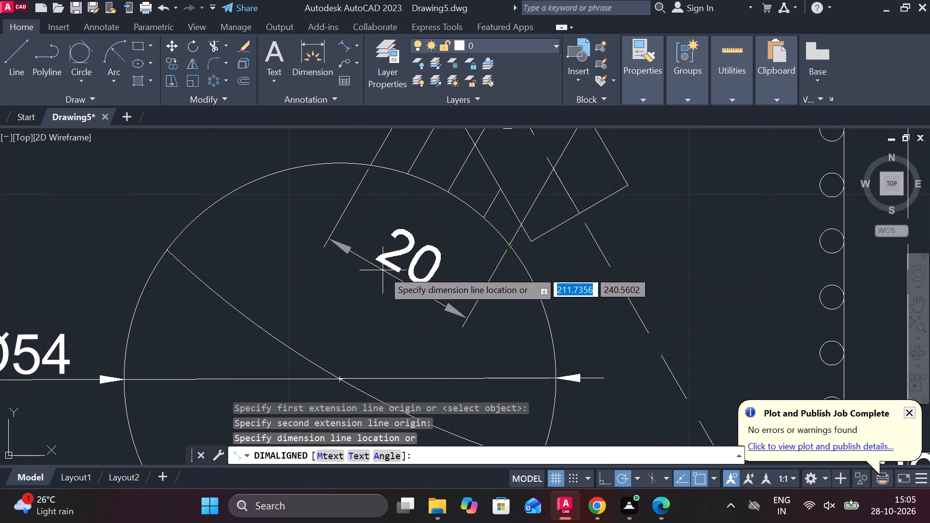
click(383, 270)
Add an aligned dimension along the left pivot lug's slanted end edge, placing the text just below that edge.
middle_drag(412, 258, 341, 383)
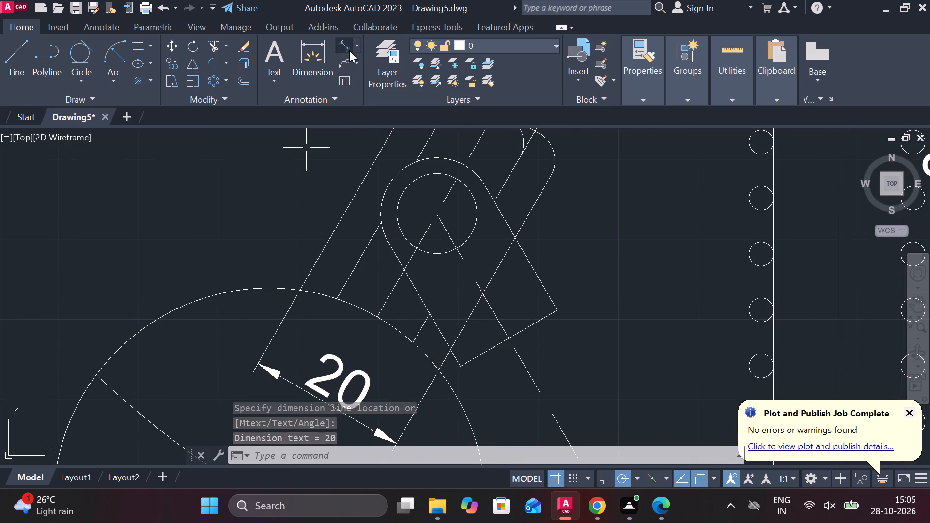
key(space)
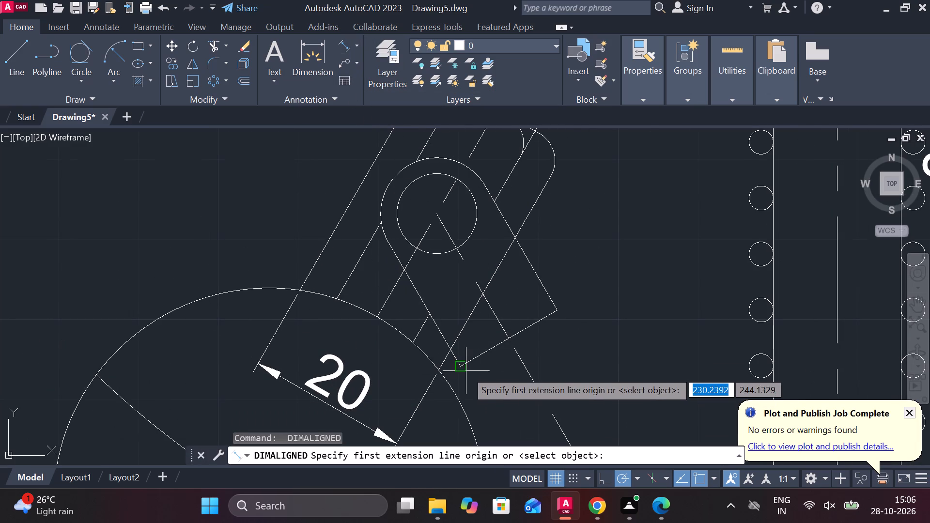
click(466, 367)
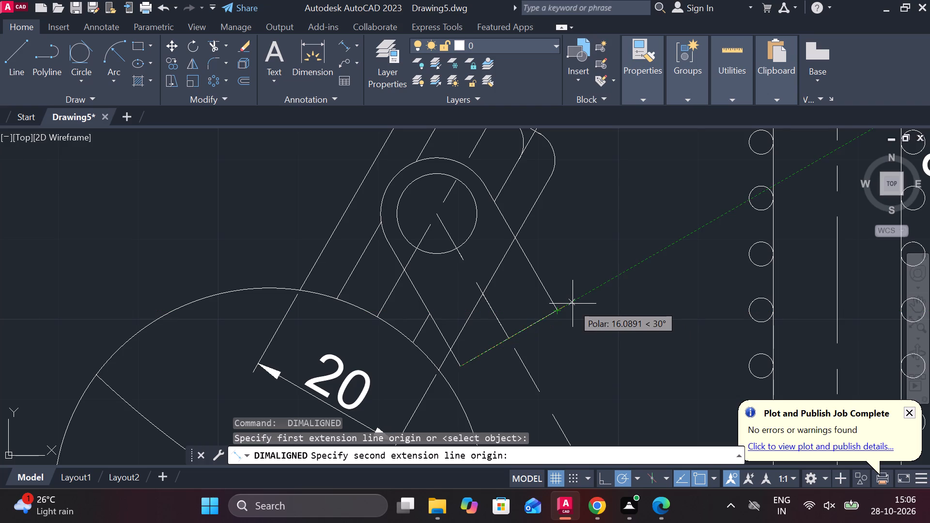
click(555, 309)
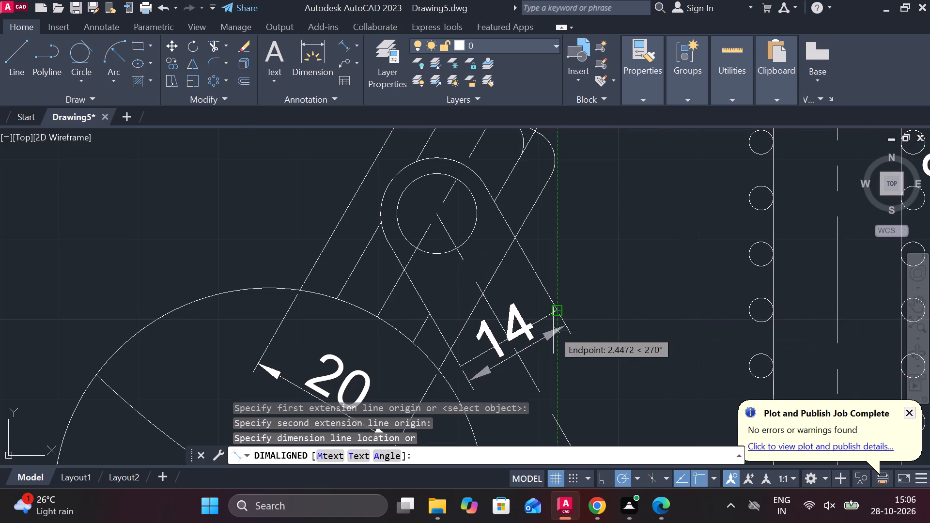
middle_drag(557, 332, 512, 228)
click(531, 274)
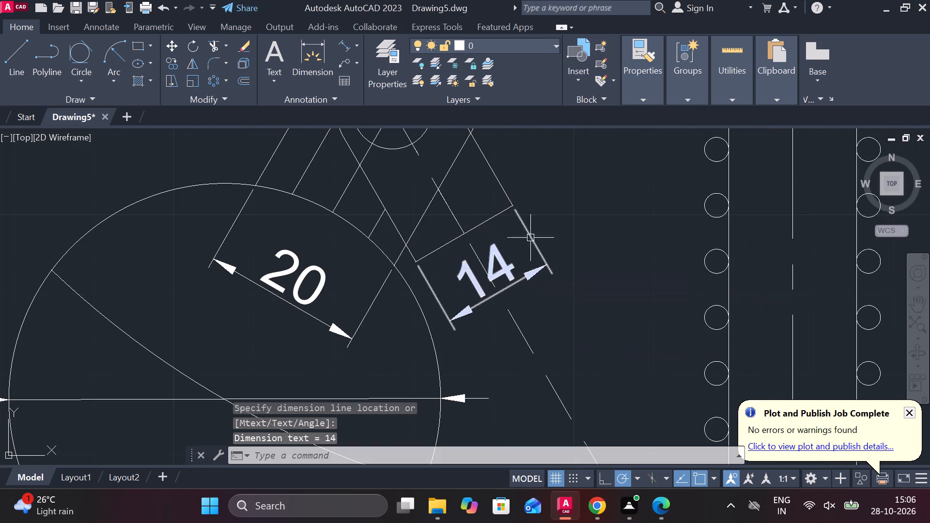
Trim away the segments of the left arm's edge line that cross the inside of the pivot lug.
middle_drag(526, 215, 525, 294)
key(Escape)
text(TR)
key(space)
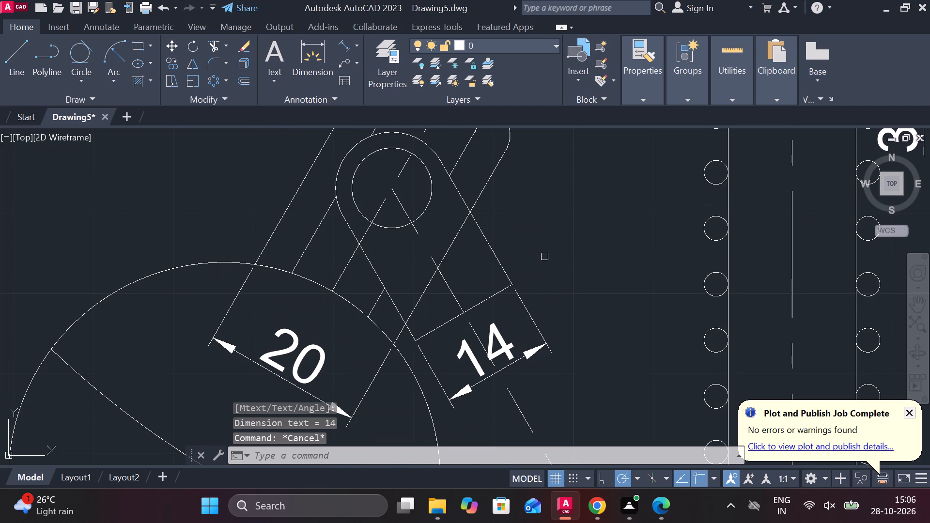
click(465, 231)
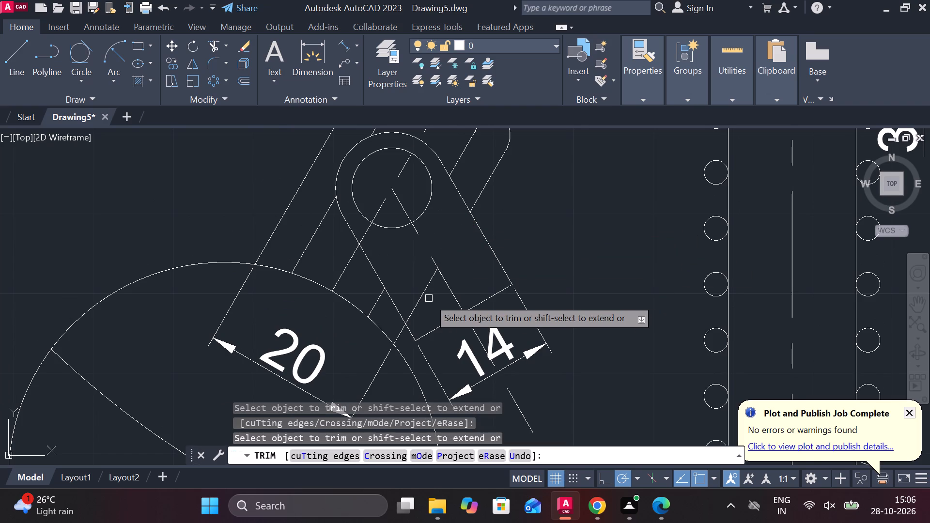
click(423, 296)
middle_drag(508, 233, 503, 256)
key(Escape)
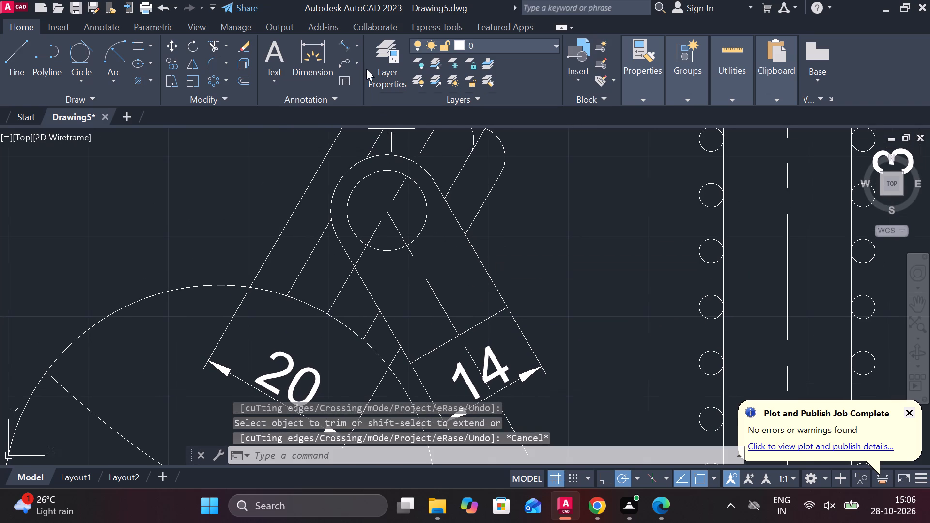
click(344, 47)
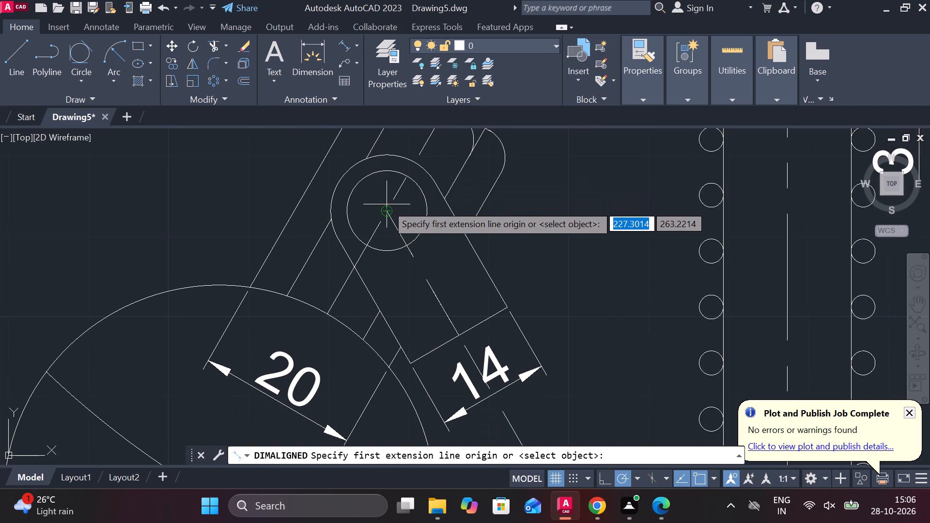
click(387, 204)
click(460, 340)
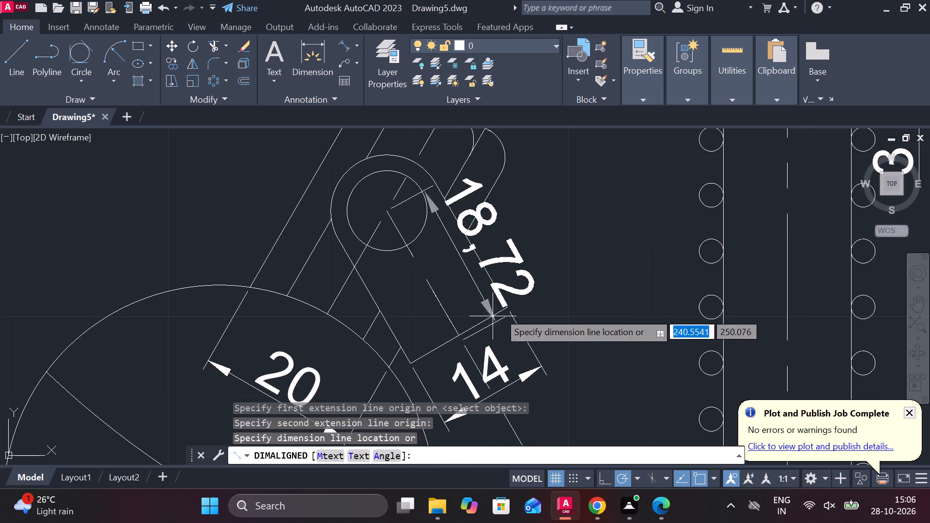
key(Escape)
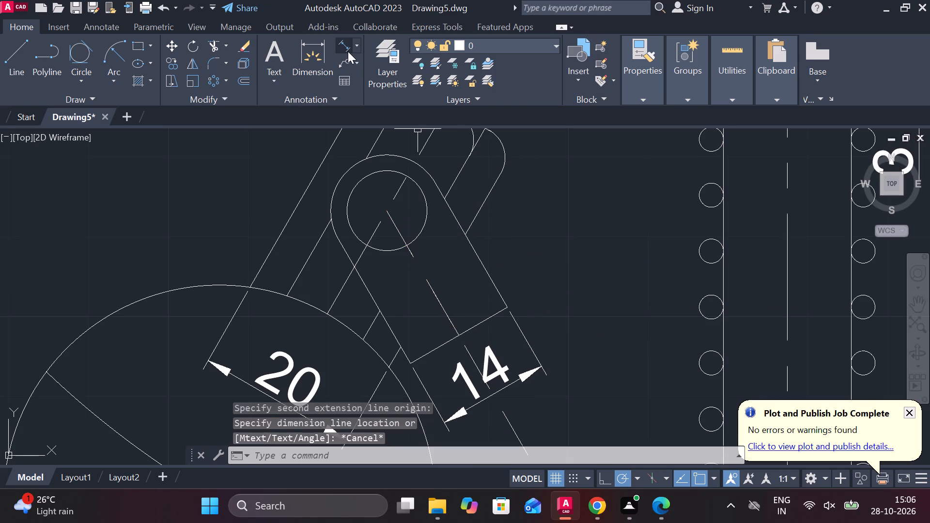
Add an aligned dimension from the left lug's hole centre to the middle of its slanted end edge, placed on the lug's outer right side.
click(348, 49)
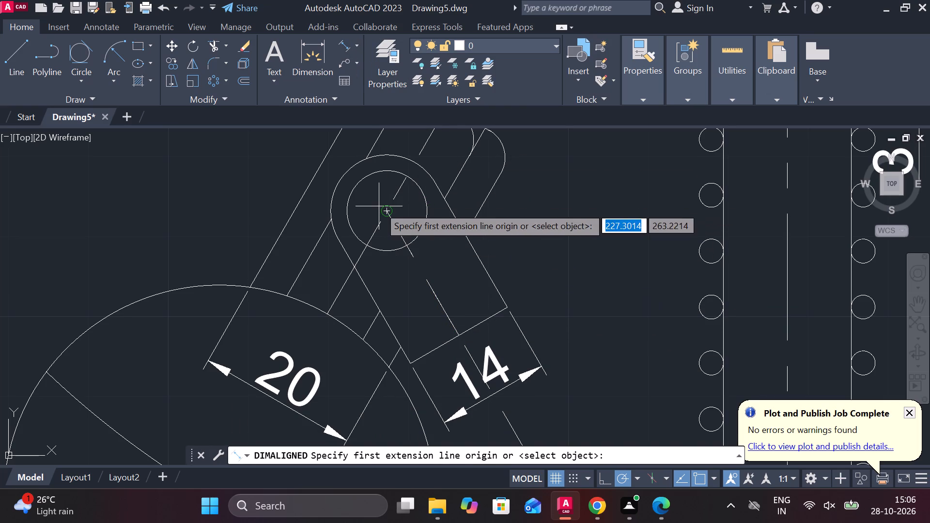
click(384, 212)
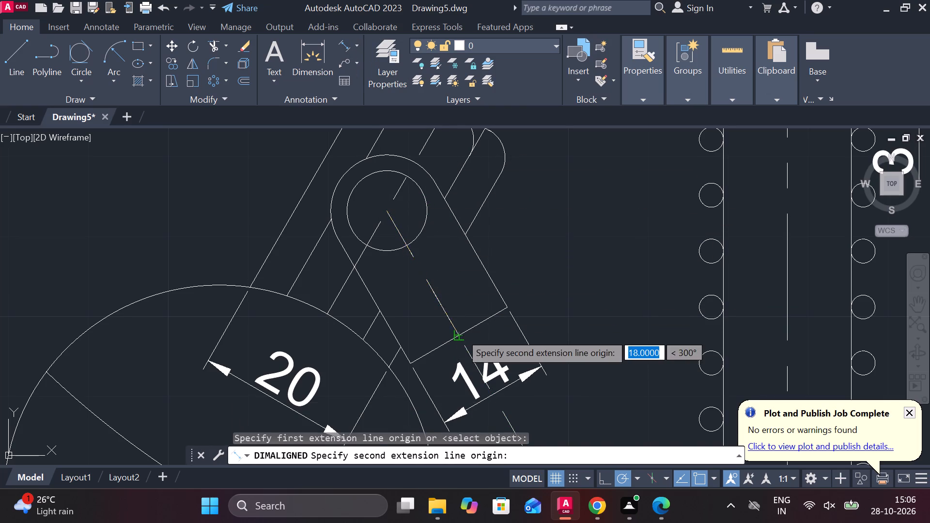
click(461, 333)
middle_drag(519, 296, 486, 336)
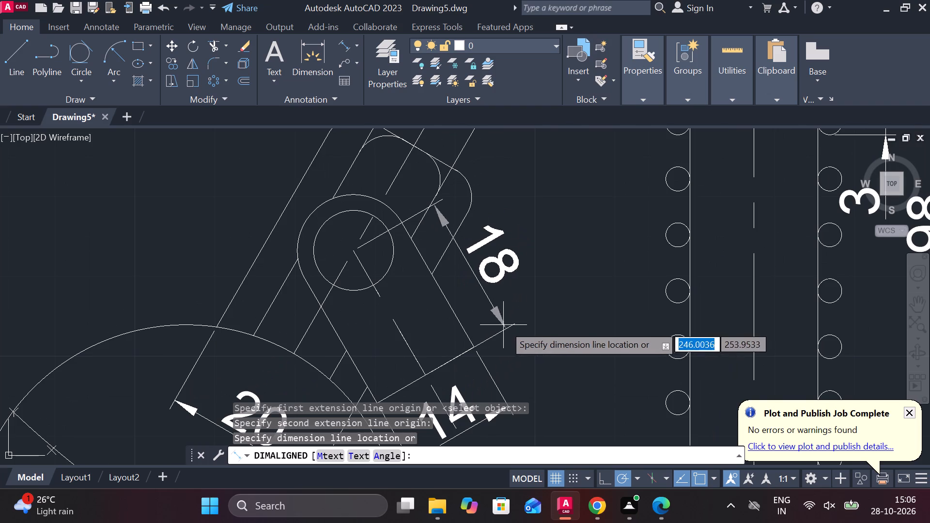
click(515, 318)
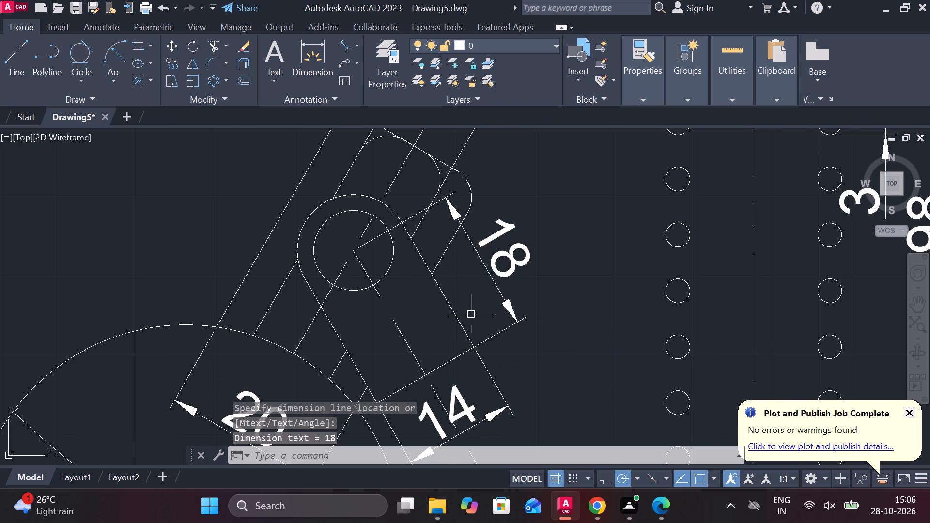
Draw a line from the midpoint of the left lug's end edge, 4 along the edge, continuing parallel to the dashed centreline into the collar block.
middle_drag(465, 309, 403, 206)
scroll(423, 223, down, 1)
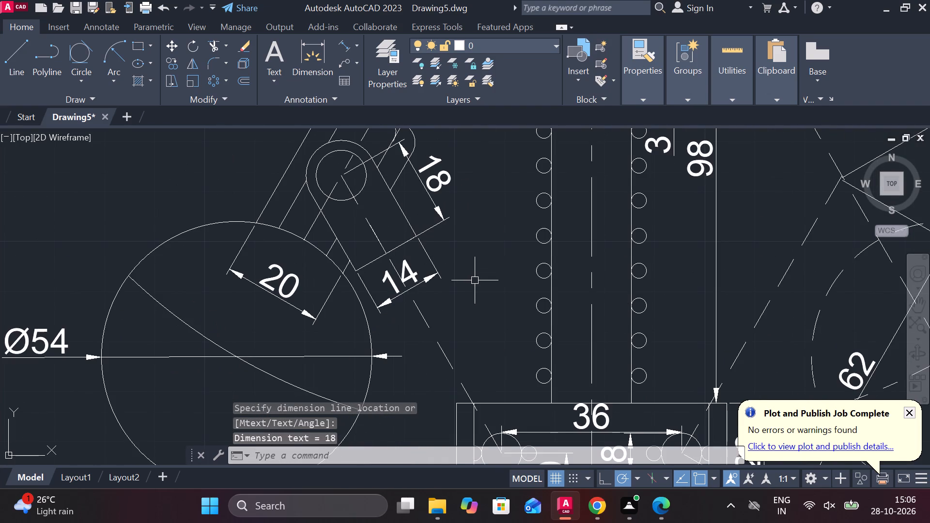
middle_drag(466, 280, 434, 269)
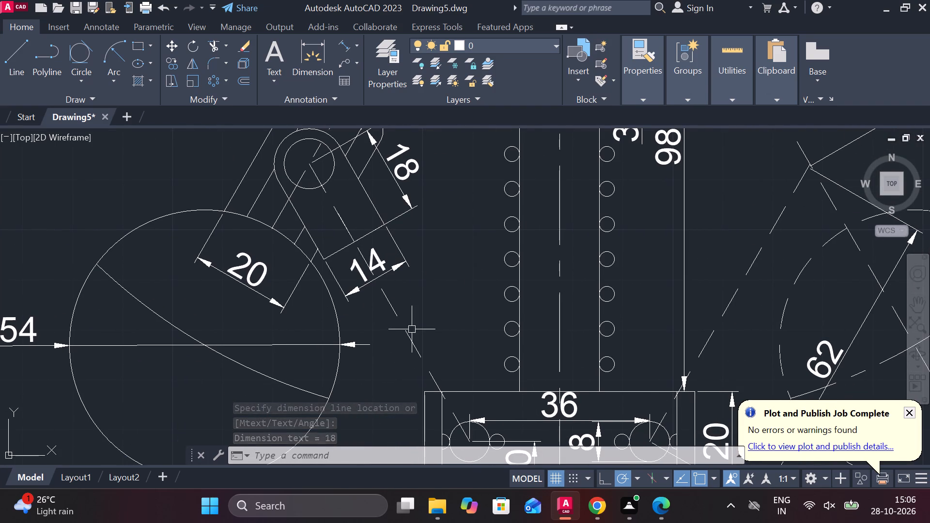
key(grave)
key(Escape)
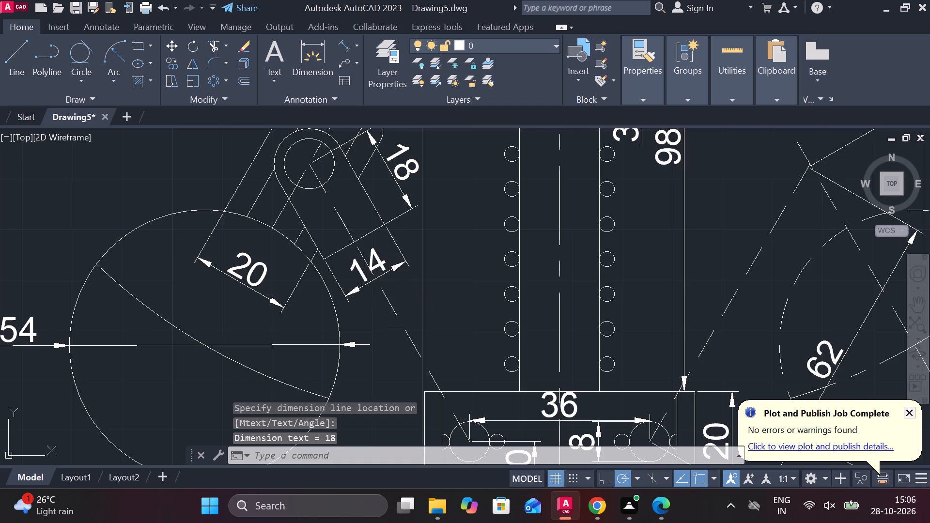
key(l)
key(Return)
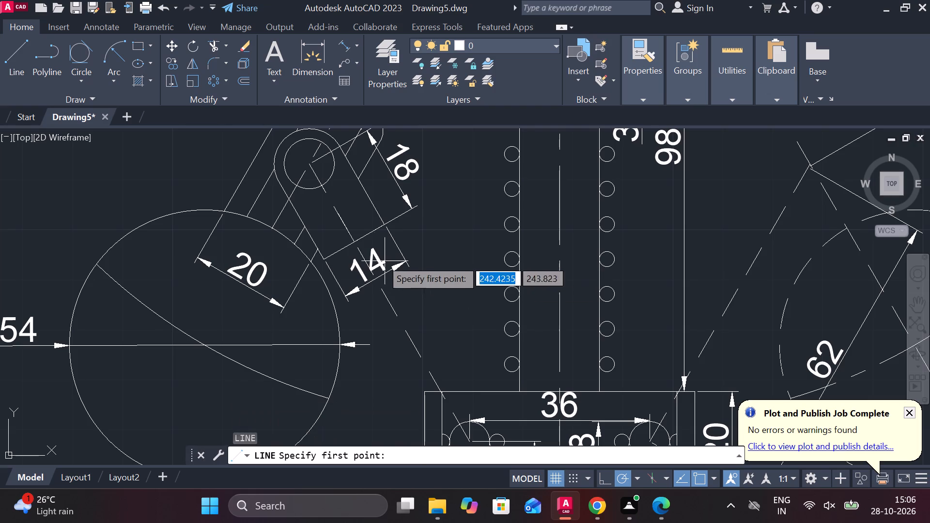
scroll(342, 241, up, 2)
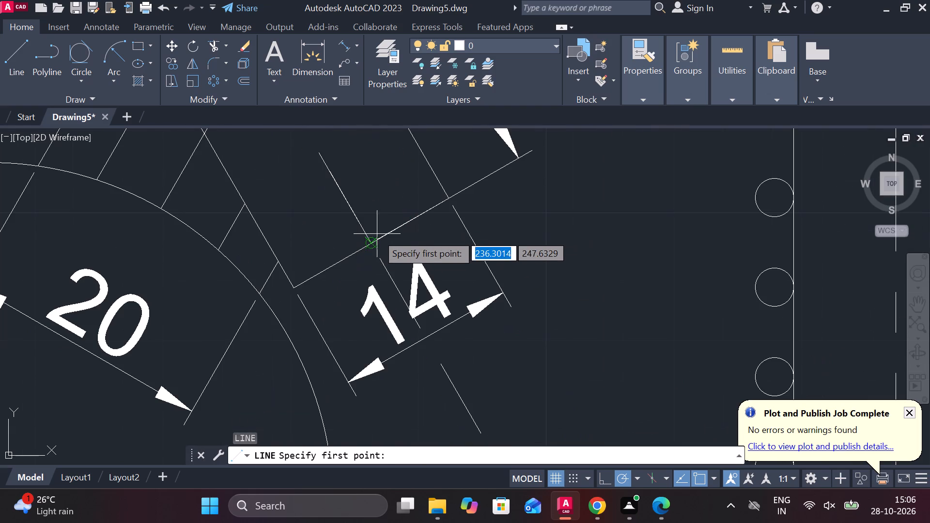
click(376, 238)
middle_drag(541, 146, 515, 195)
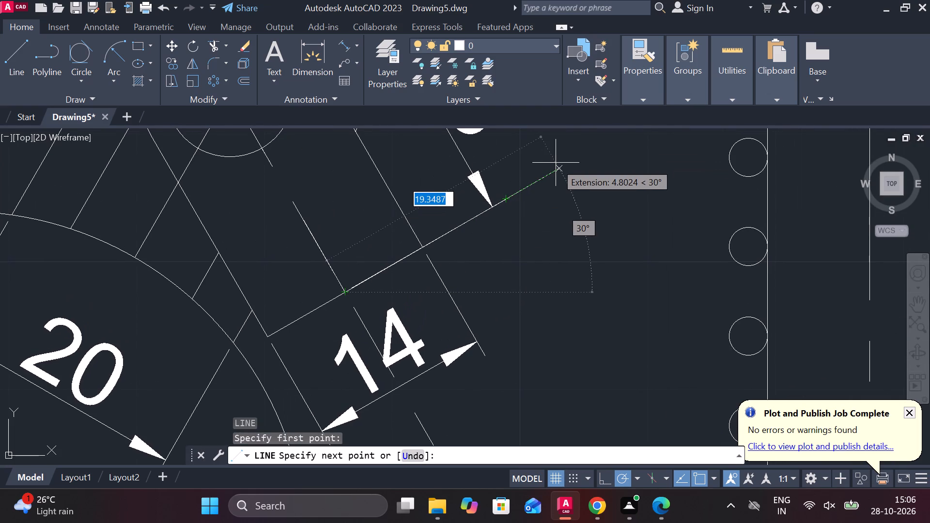
text(4)
key(space)
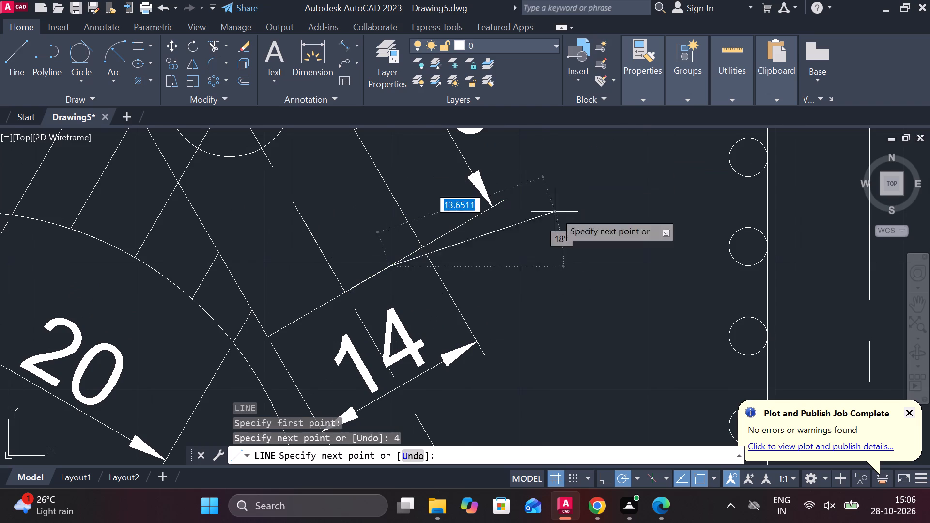
scroll(561, 284, down, 2)
middle_drag(547, 300, 511, 245)
middle_drag(527, 348, 511, 308)
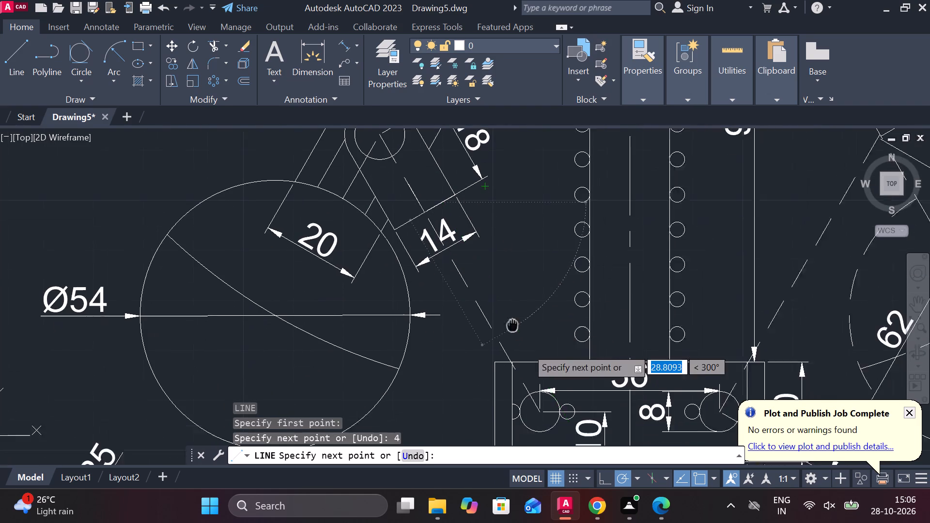
scroll(535, 362, up, 2)
click(555, 348)
scroll(555, 347, up, 1)
key(Escape)
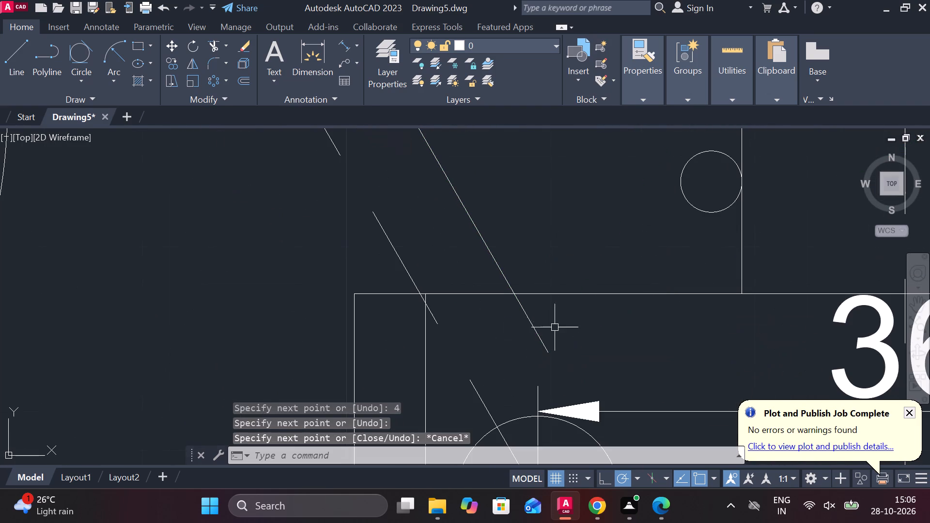
Trim the new link line's overrun below the collar block's top edge.
text(TR)
key(space)
click(530, 320)
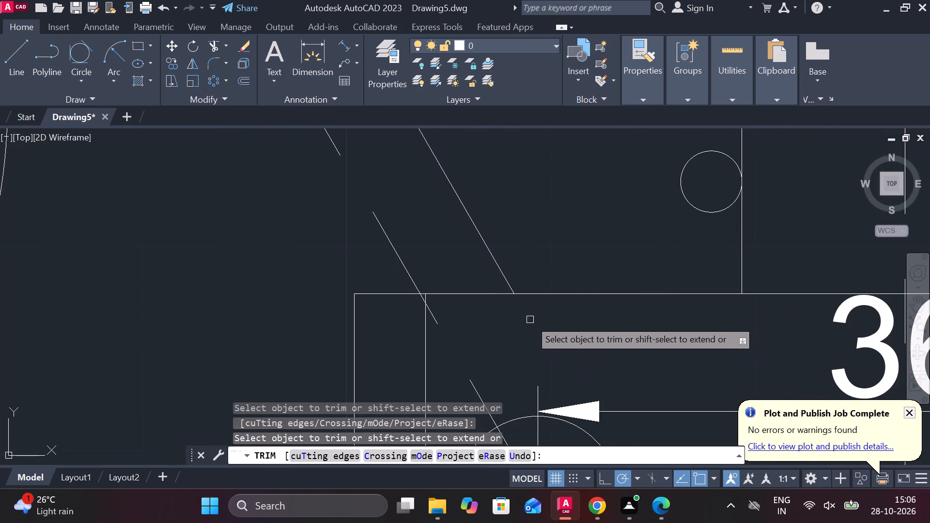
scroll(530, 320, down, 2)
key(Escape)
Offset the new link line by 8 to the opposite side of the left dashed centreline.
click(484, 228)
key(Escape)
click(477, 228)
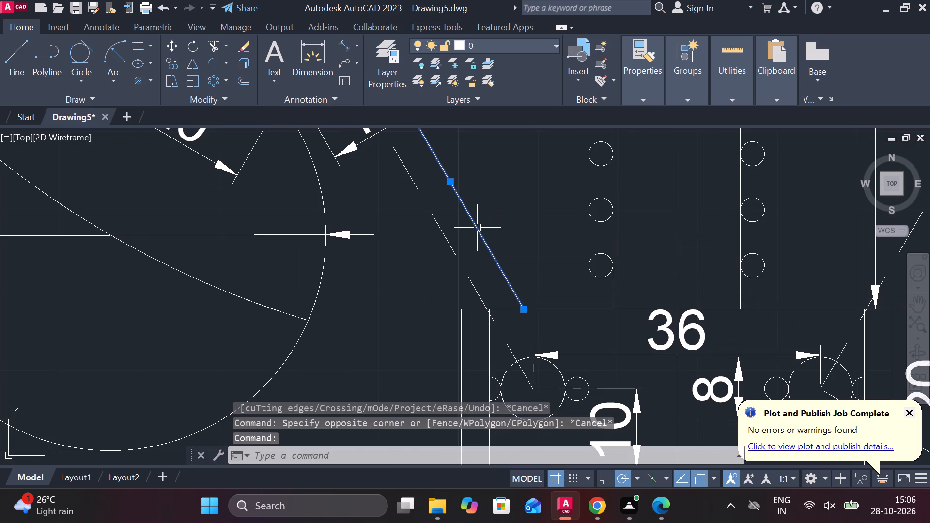
key(o)
key(Return)
key(Return)
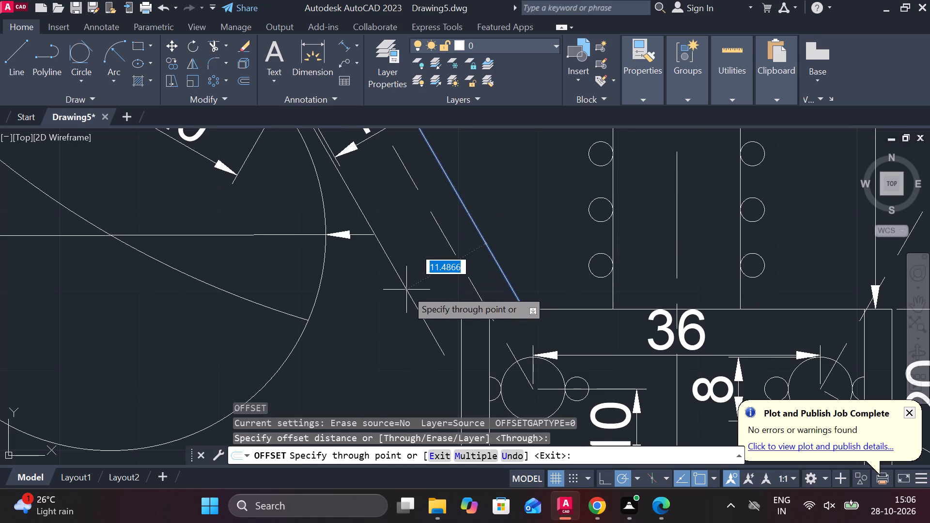
key(8)
key(Return)
key(Escape)
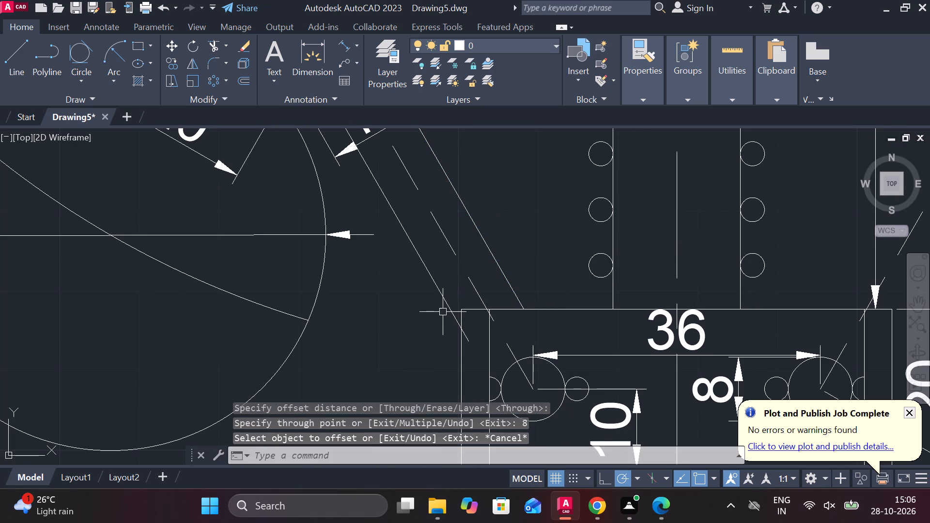
Trim the offset link line's overrun inside the collar block in the dimensioned drawing.
text(TR)
key(space)
click(466, 333)
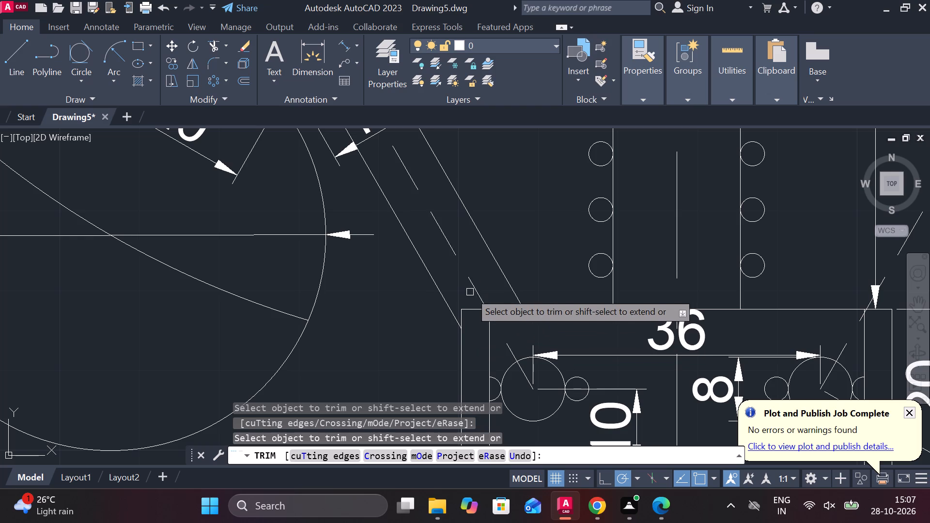
scroll(468, 268, down, 3)
scroll(426, 208, up, 3)
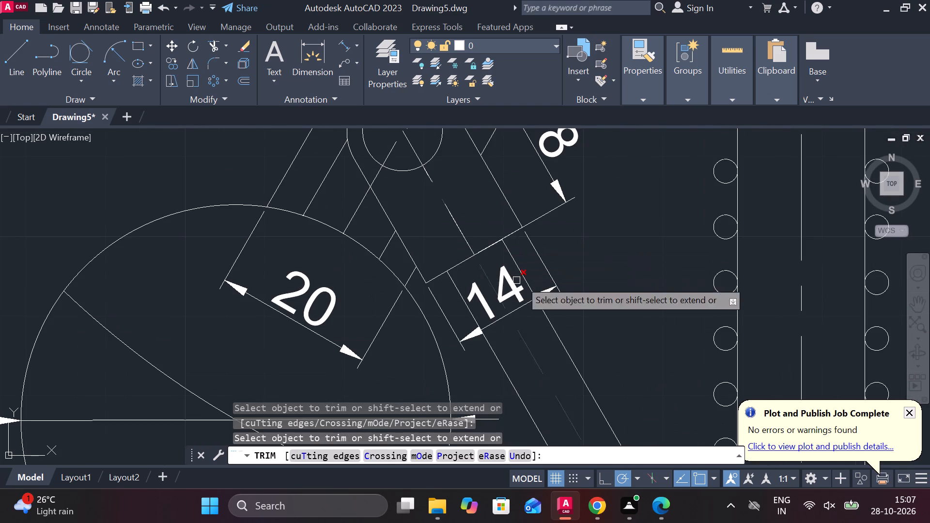
middle_drag(562, 277, 539, 277)
key(Escape)
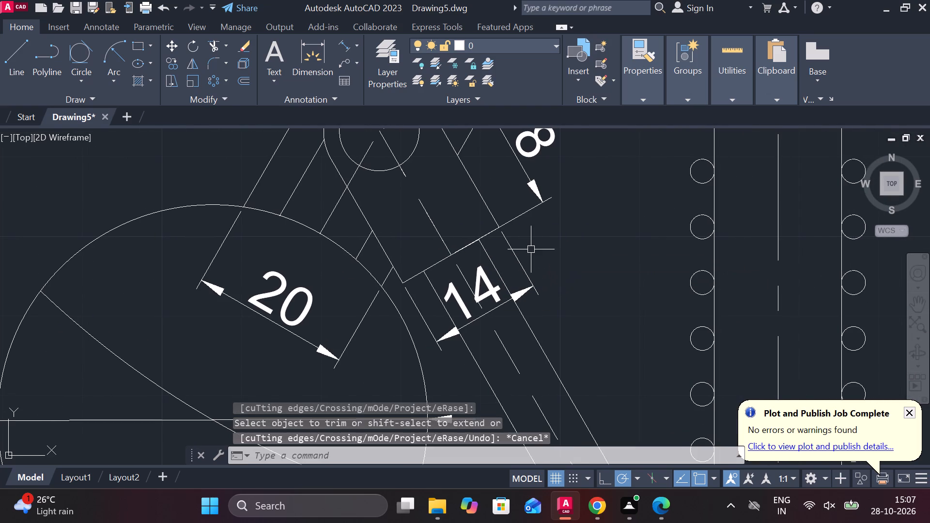
In the undimensioned copy, draw a line from 4 along the left lug's end edge from its midpoint, parallel to the dashed centreline, into the collar block.
scroll(535, 244, down, 2)
scroll(535, 244, up, 1)
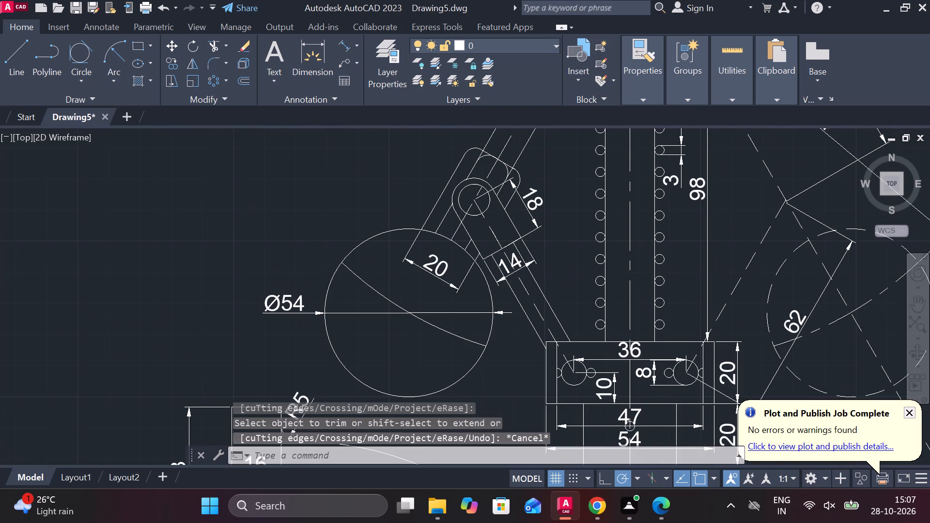
scroll(528, 237, up, 2)
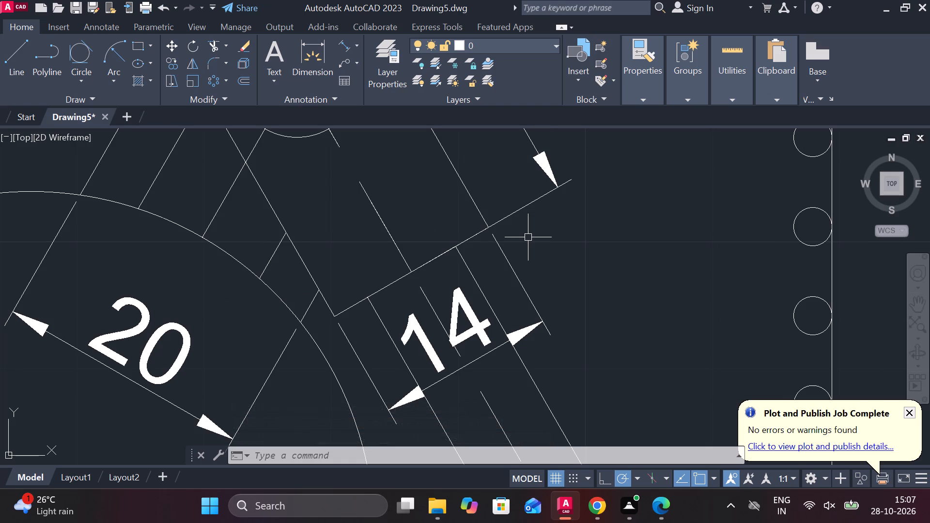
scroll(516, 254, down, 4)
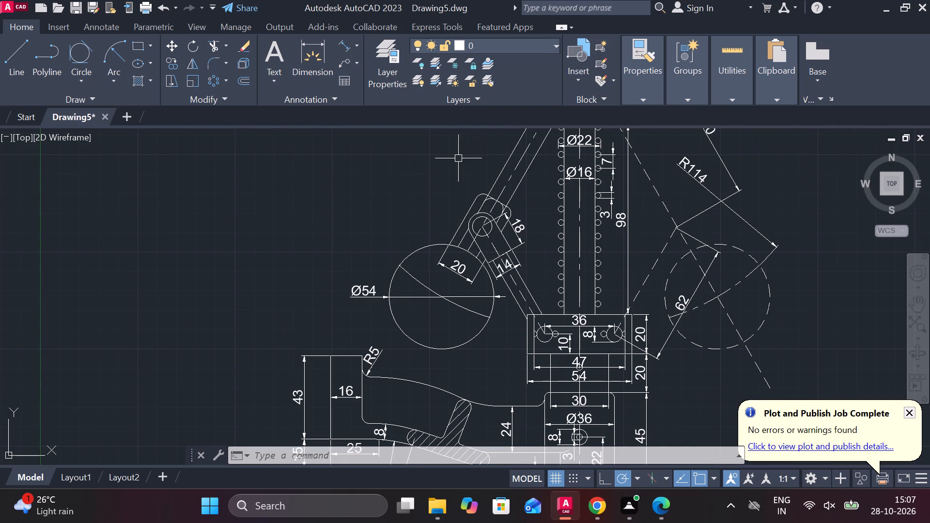
scroll(466, 158, down, 2)
middle_drag(206, 211, 449, 245)
scroll(423, 253, up, 3)
middle_drag(399, 203, 401, 254)
scroll(336, 225, up, 2)
key(l)
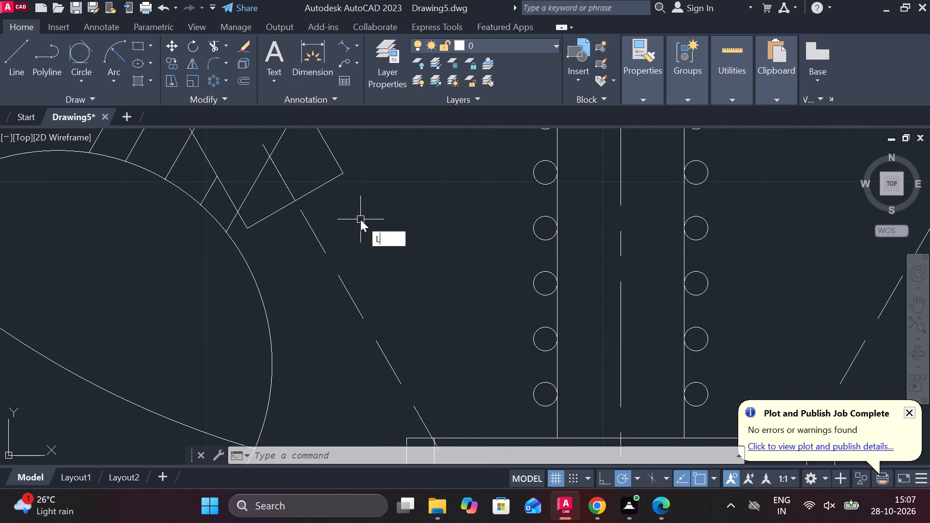
key(Return)
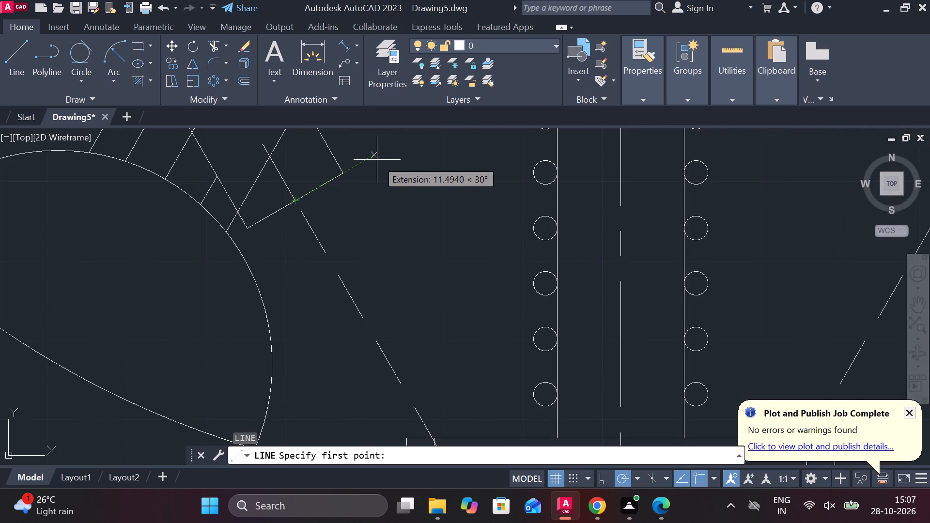
text(4)
key(space)
middle_drag(408, 273, 366, 180)
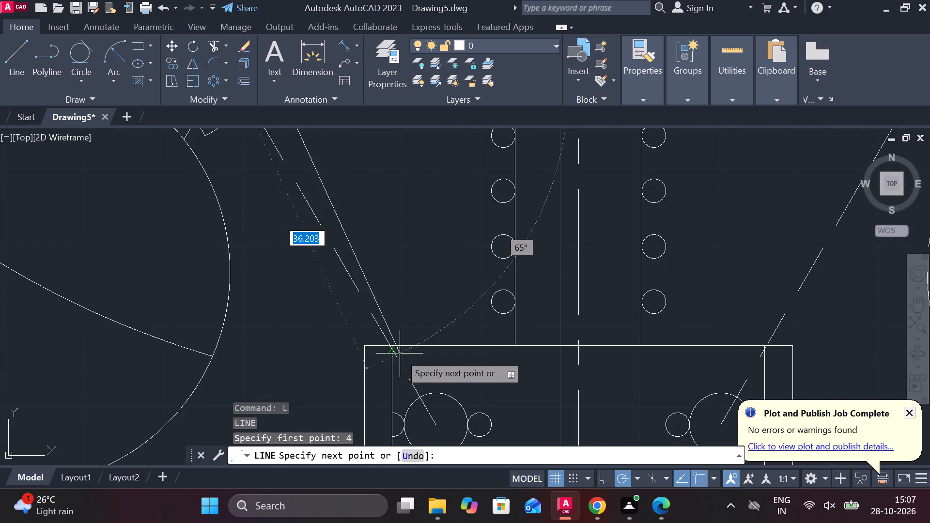
click(446, 370)
key(Escape)
Trim the new link line's overrun below the collar block's top edge in the undimensioned copy.
text(TR)
key(space)
double_click(440, 369)
key(Escape)
Offset the undimensioned copy's link line by 8 to the opposite side of the left dashed centreline.
middle_drag(422, 289, 445, 309)
click(404, 279)
key(o)
key(Return)
key(Return)
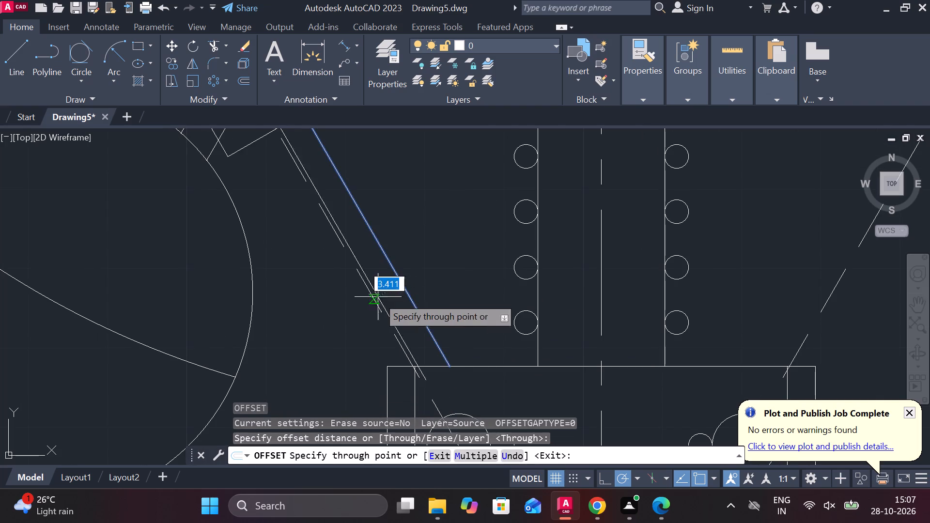
key(8)
key(Return)
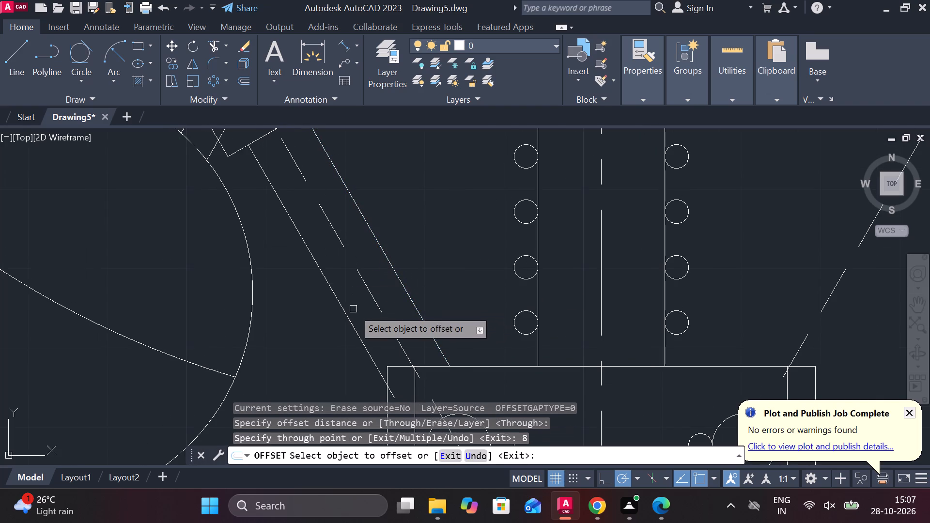
middle_drag(367, 333, 365, 244)
scroll(358, 277, up, 2)
key(Escape)
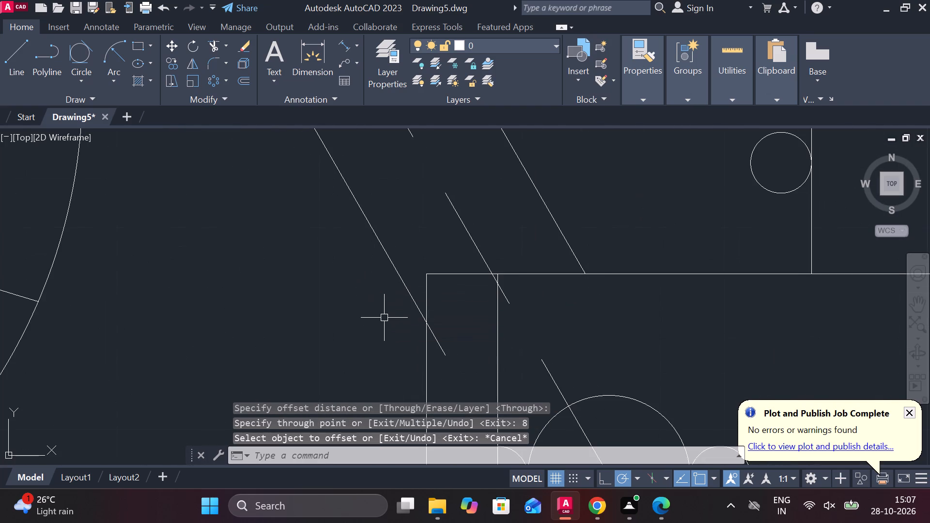
Trim the offset link line's overrun inside the collar block's left edge in the undimensioned copy.
text(TR)
key(space)
click(434, 344)
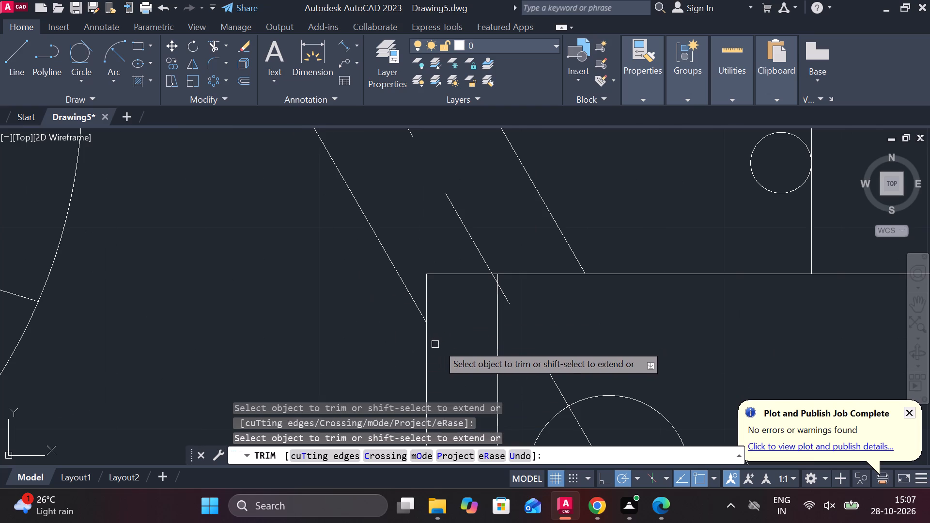
scroll(447, 308, down, 2)
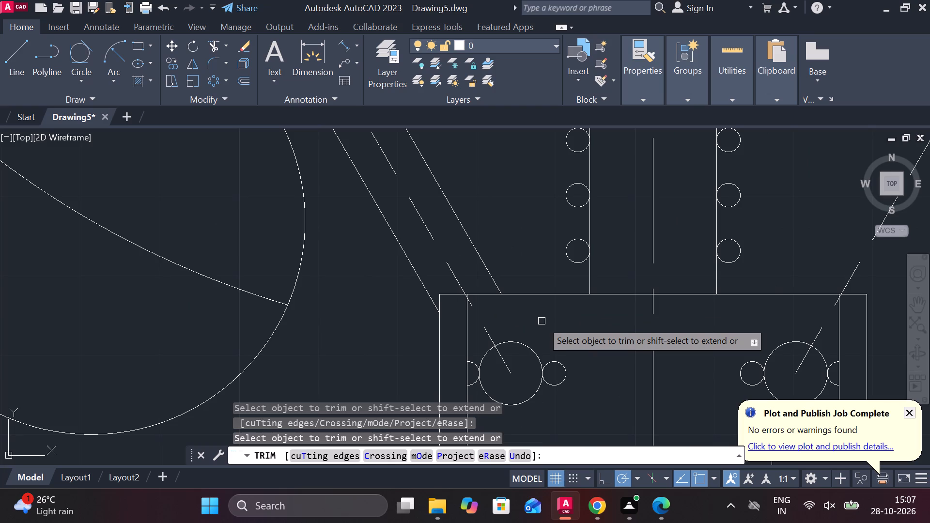
scroll(543, 321, down, 1)
scroll(506, 308, up, 1)
key(Escape)
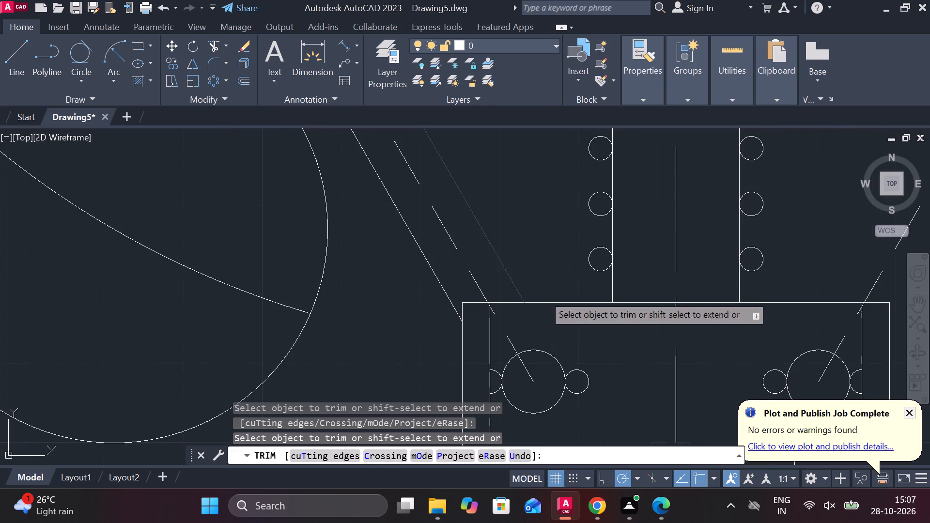
Trim the undimensioned left lug's slanted end edge between the two link lines.
scroll(544, 294, down, 2)
middle_drag(567, 297, 537, 297)
scroll(472, 177, up, 2)
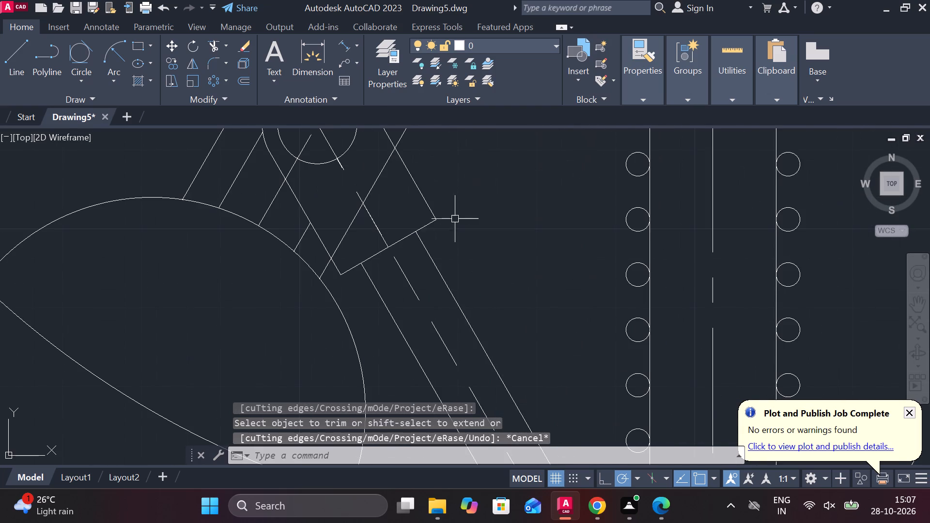
scroll(420, 231, up, 2)
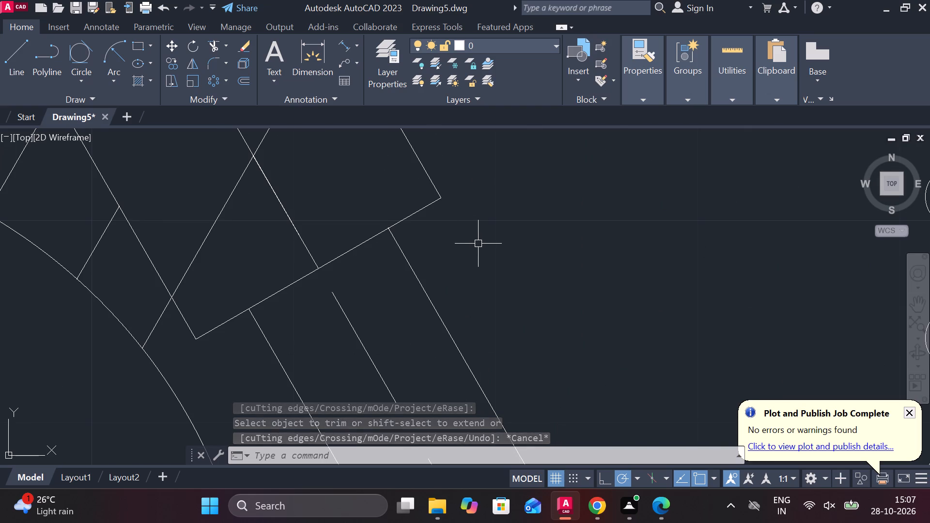
scroll(483, 244, down, 1)
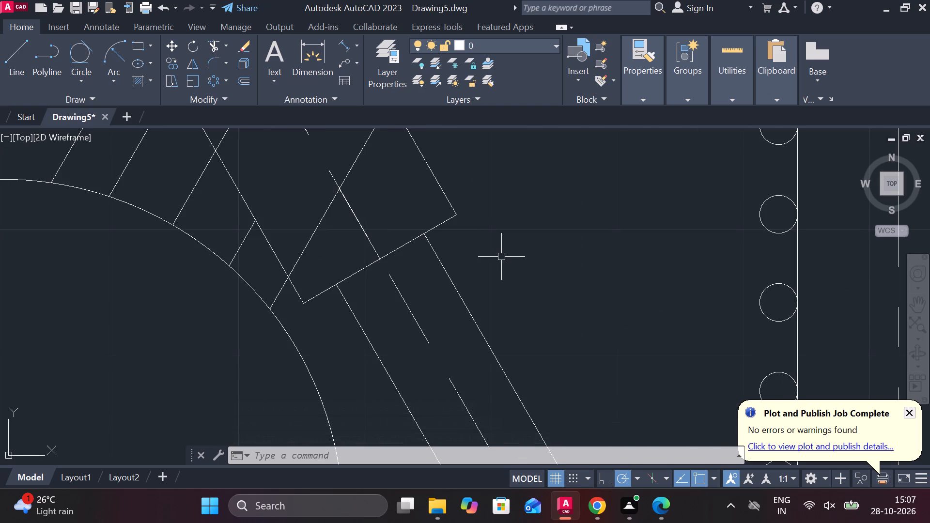
text(TR)
key(space)
key(space)
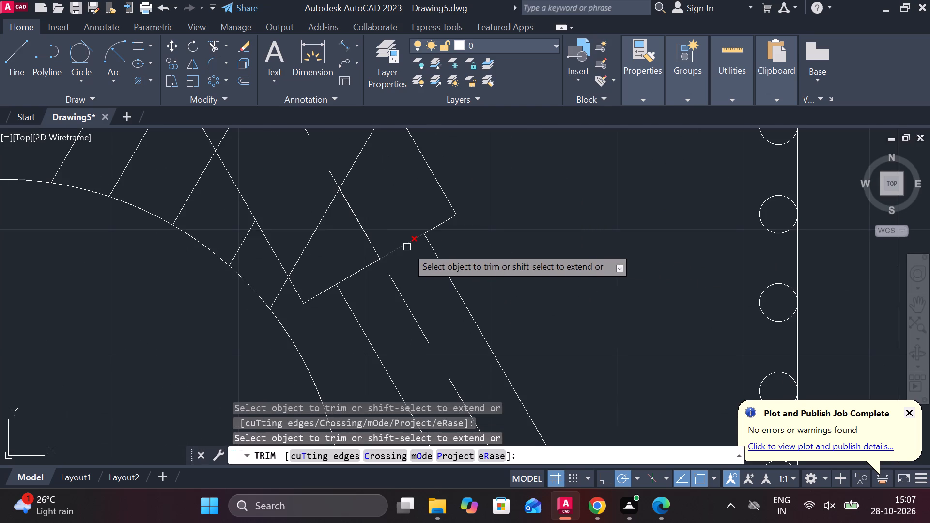
click(407, 247)
click(343, 277)
key(Escape)
Fillet both corners between the undimensioned lug's remaining end edge pieces and the link lines with radius 2.
text(F R)
key(space)
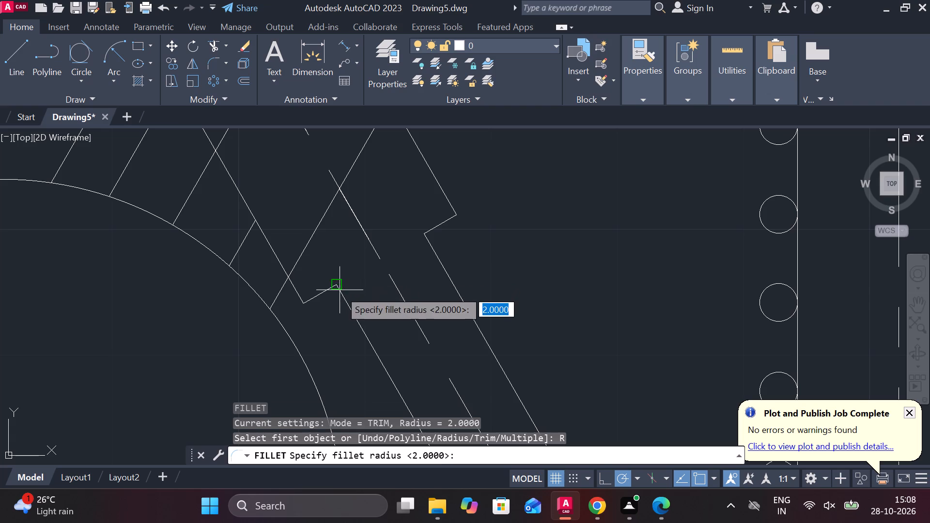
key(space)
click(321, 295)
click(338, 297)
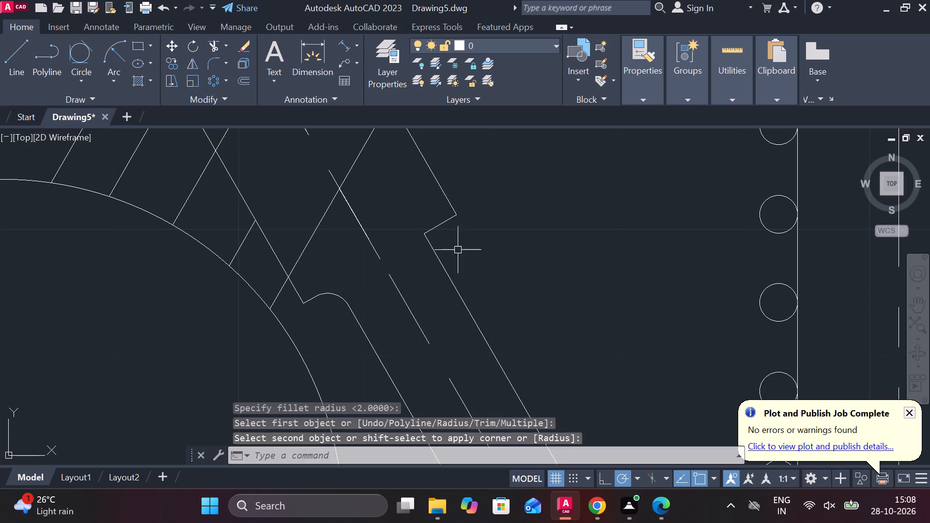
key(space)
click(437, 227)
click(433, 241)
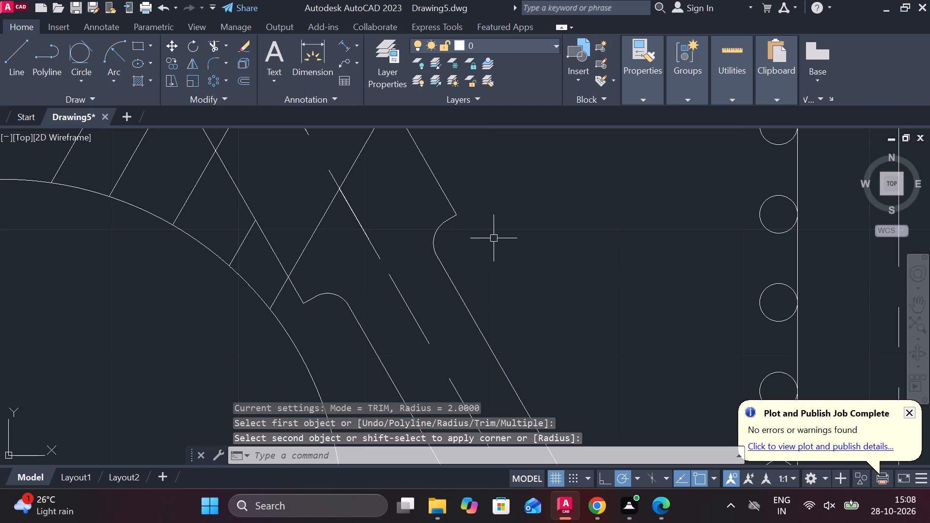
Extend the undimensioned lug's remaining end edge piece back across the link to restore the slanted edge.
key(Escape)
text(EX)
key(space)
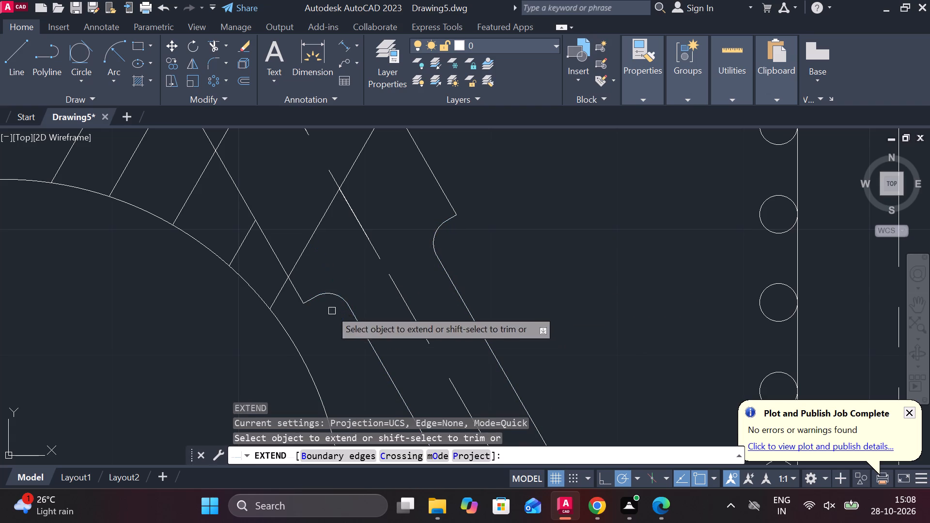
click(310, 302)
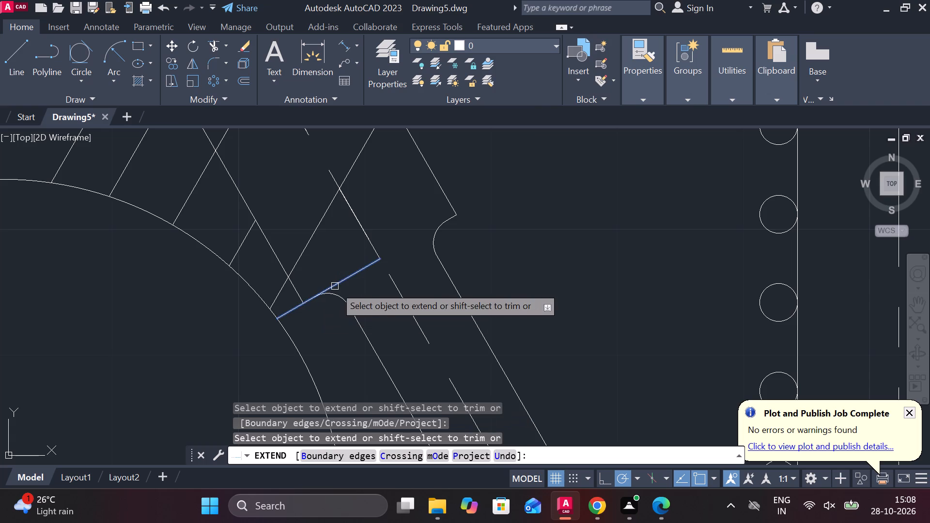
click(347, 277)
scroll(507, 257, down, 2)
key(Escape)
Erase the 18 aligned dimension beside the left lug in the dimensioned drawing.
scroll(510, 257, down, 1)
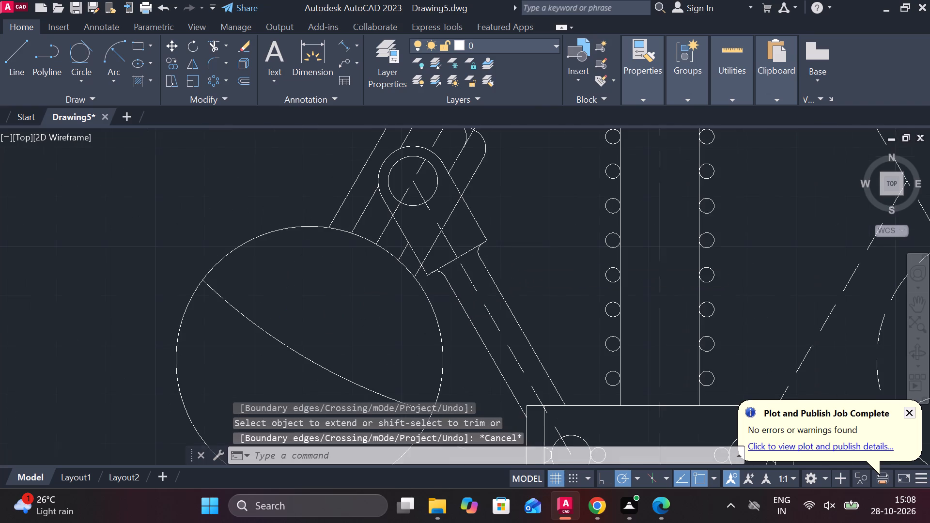
scroll(511, 258, down, 2)
middle_drag(653, 301, 312, 261)
scroll(694, 236, up, 3)
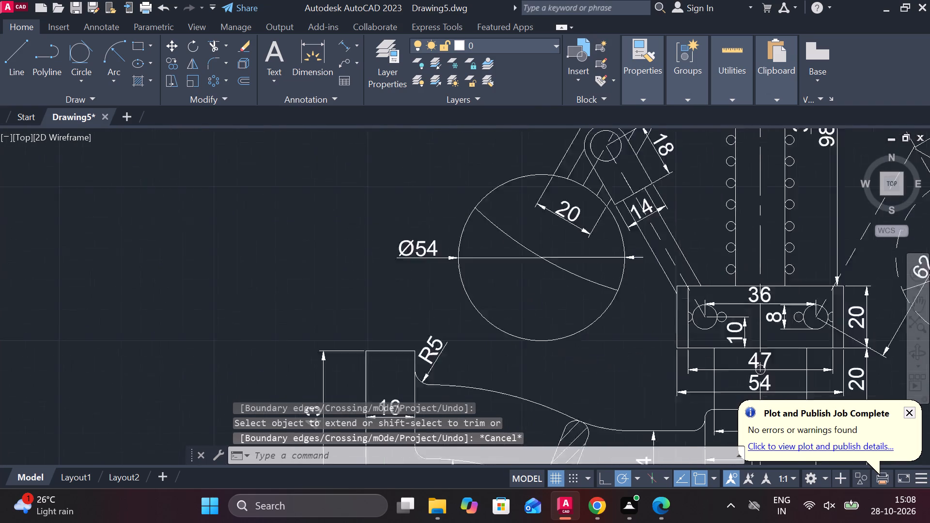
scroll(688, 227, up, 1)
middle_drag(651, 203, 650, 288)
scroll(605, 226, up, 2)
scroll(656, 221, down, 1)
middle_drag(656, 226, 656, 234)
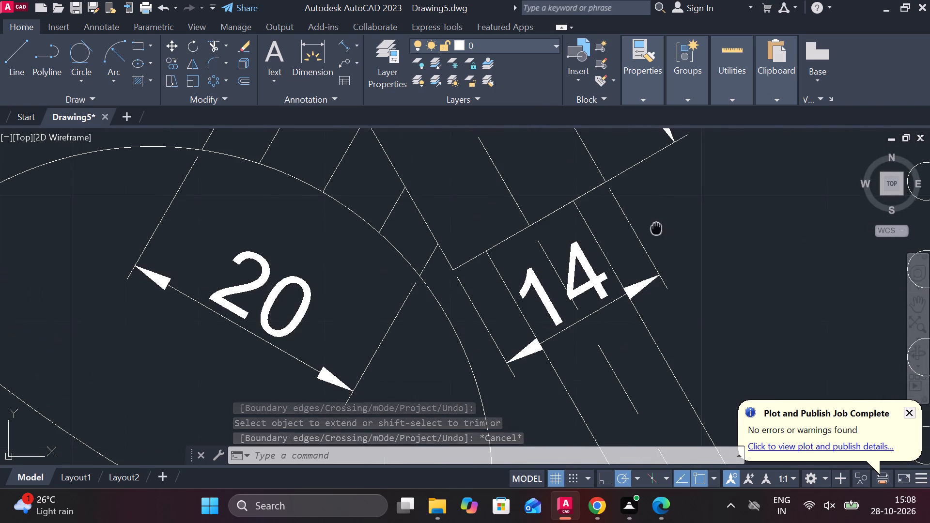
middle_drag(656, 234, 636, 287)
click(633, 188)
key(Escape)
click(645, 185)
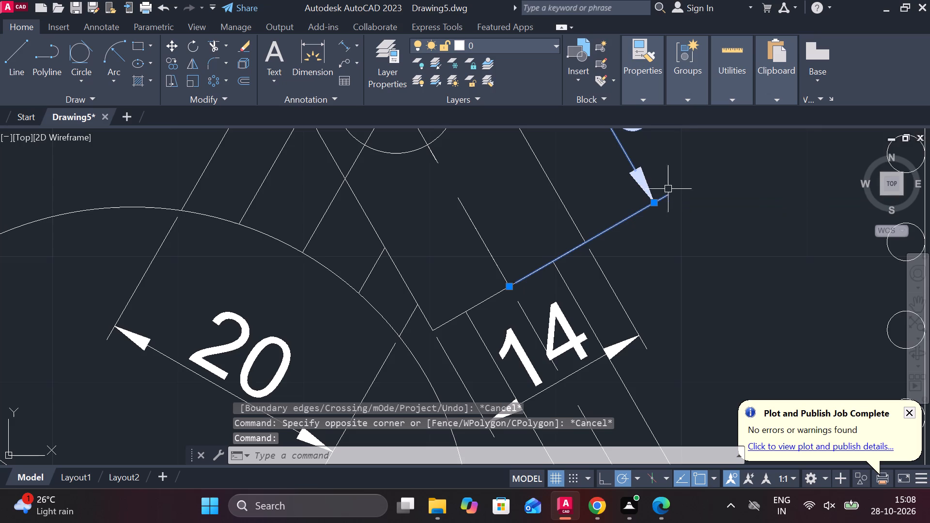
text(E)
key(space)
key(r)
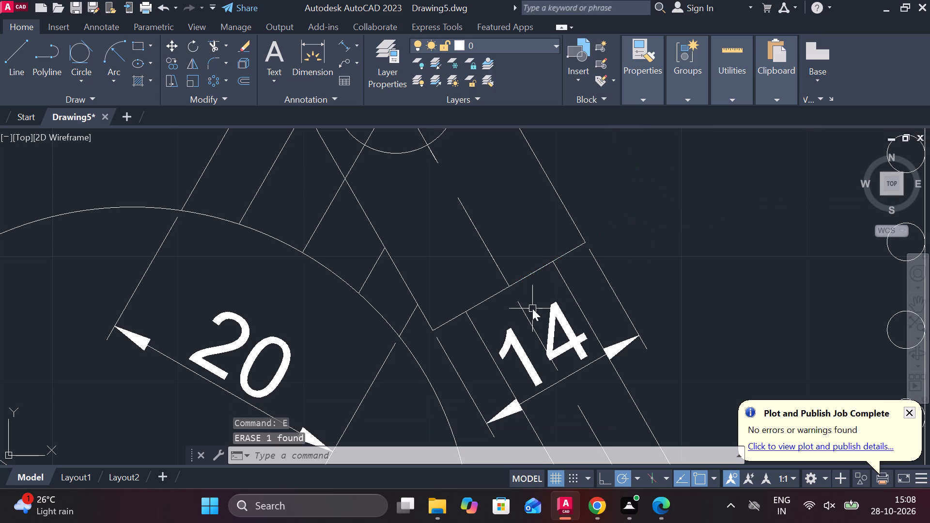
key(Escape)
Trim the dimensioned left lug's slanted end edge between the two link lines.
text(TR)
key(space)
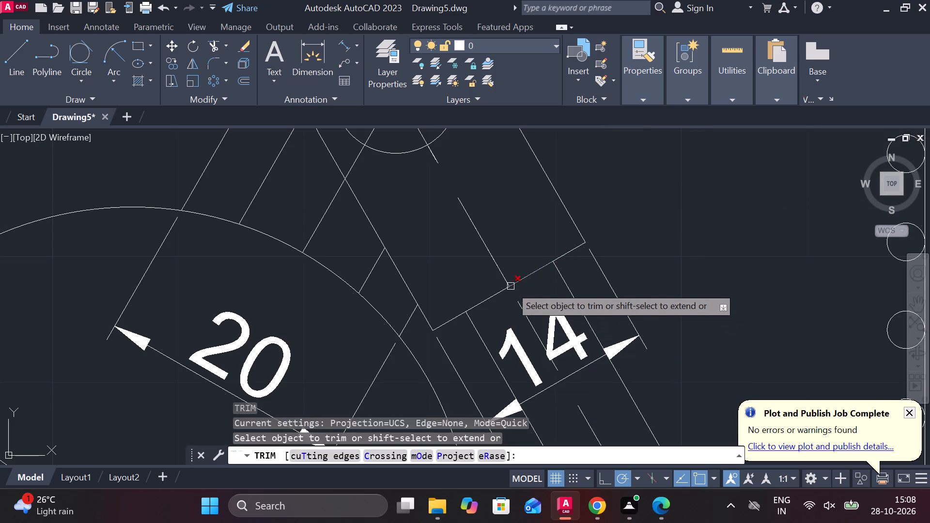
click(528, 280)
click(538, 273)
click(483, 298)
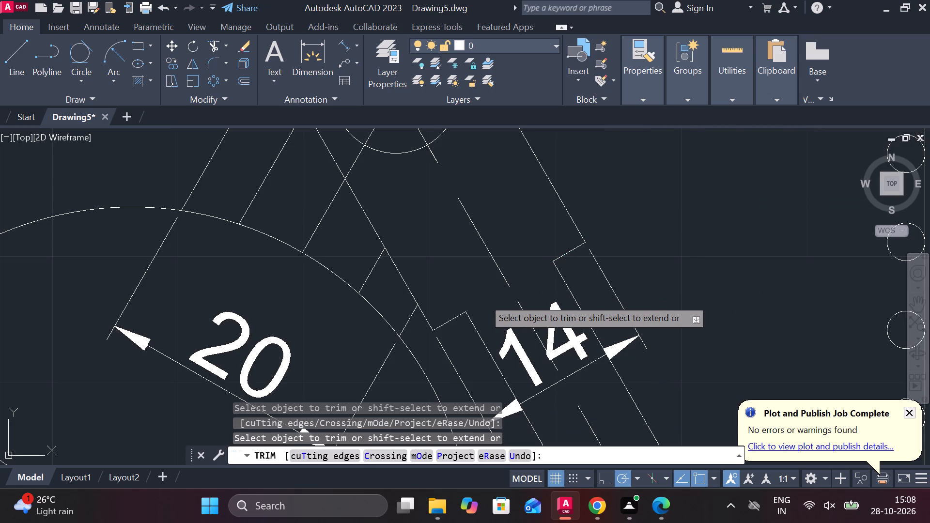
key(1)
key(Escape)
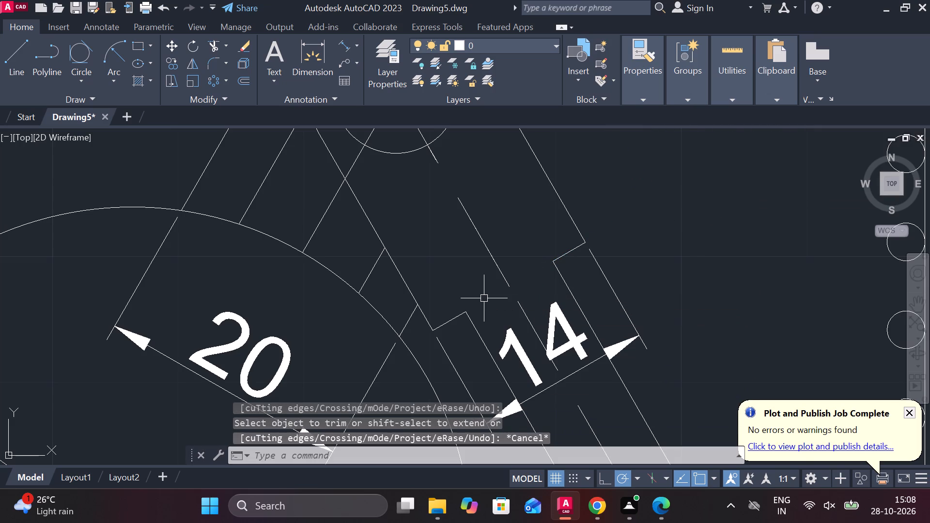
Fillet both corners between the dimensioned lug's end edge pieces and the link lines with radius 2.
text(F R)
key(space)
key(space)
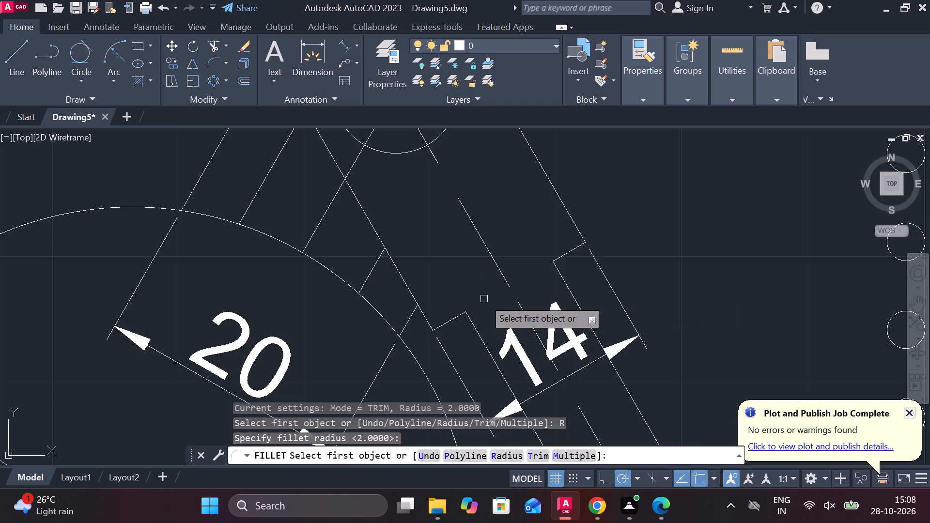
click(457, 318)
click(474, 323)
key(space)
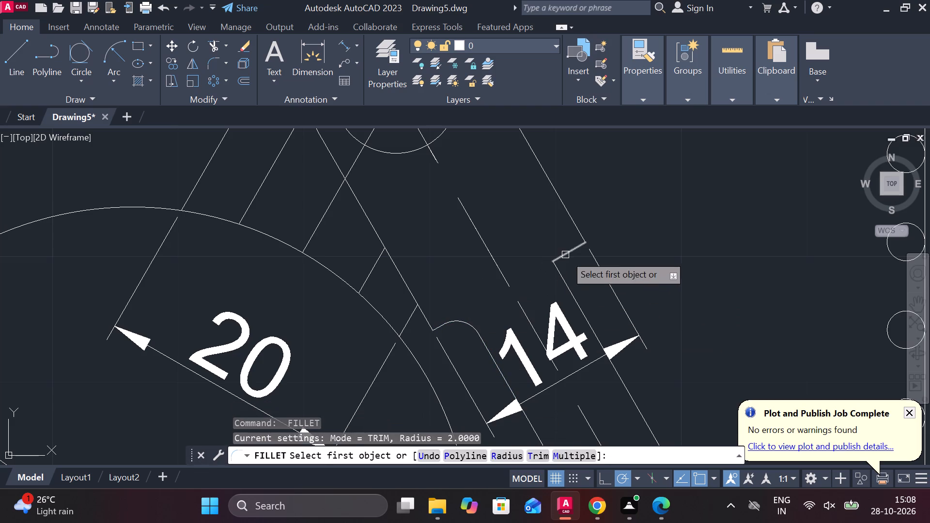
click(565, 255)
click(557, 275)
key(Escape)
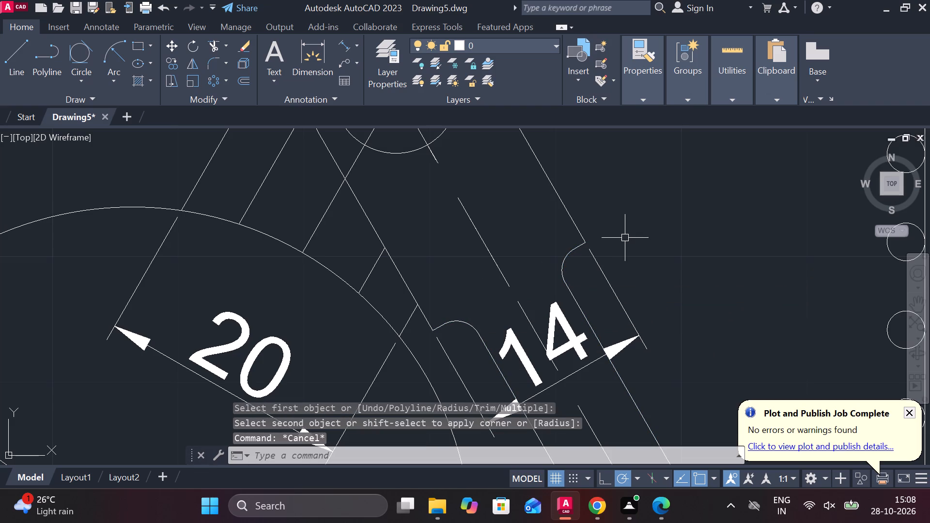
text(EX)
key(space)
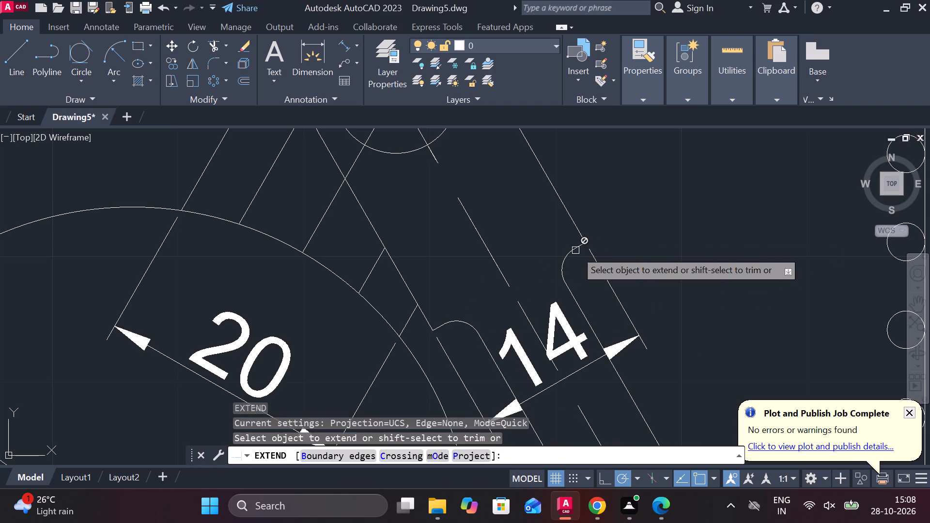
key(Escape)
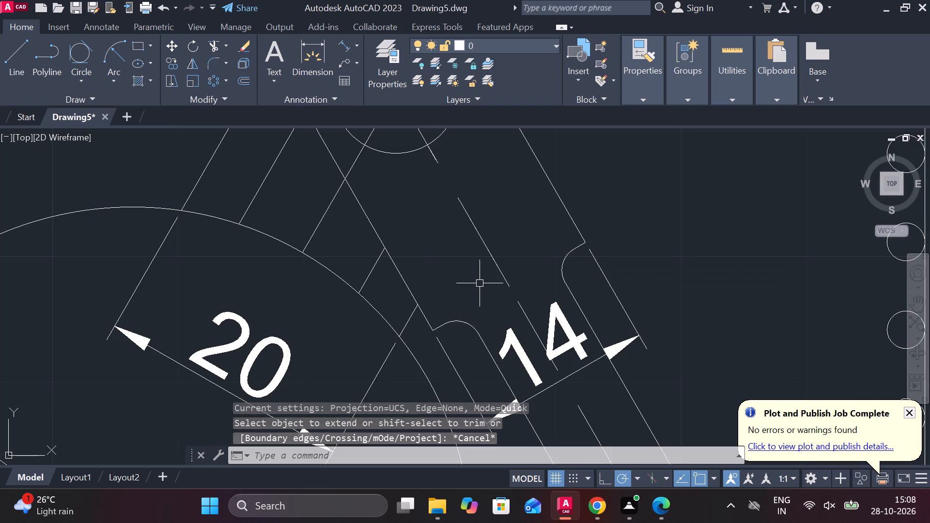
Draw a slanted line about 12 long between the two fillets to close the dimensioned lug's end edge.
key(l)
key(Return)
click(445, 320)
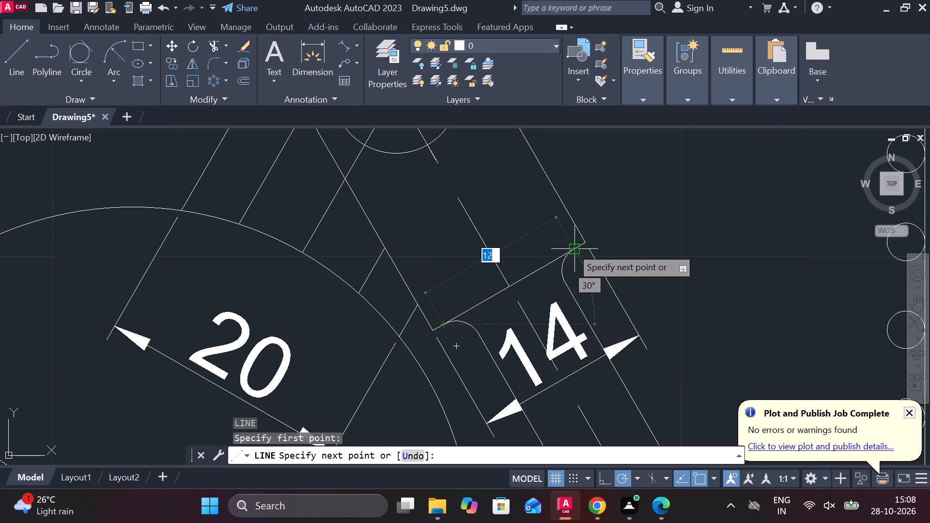
click(572, 247)
scroll(590, 226, down, 1)
key(Escape)
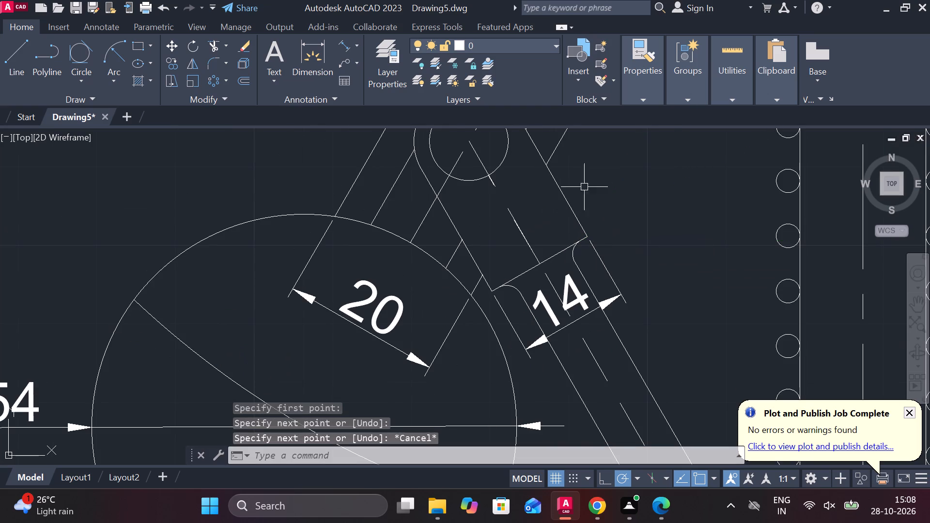
Add an aligned dimension from the left joint's pin centre to the midpoint of the lug's slanted end edge.
click(346, 47)
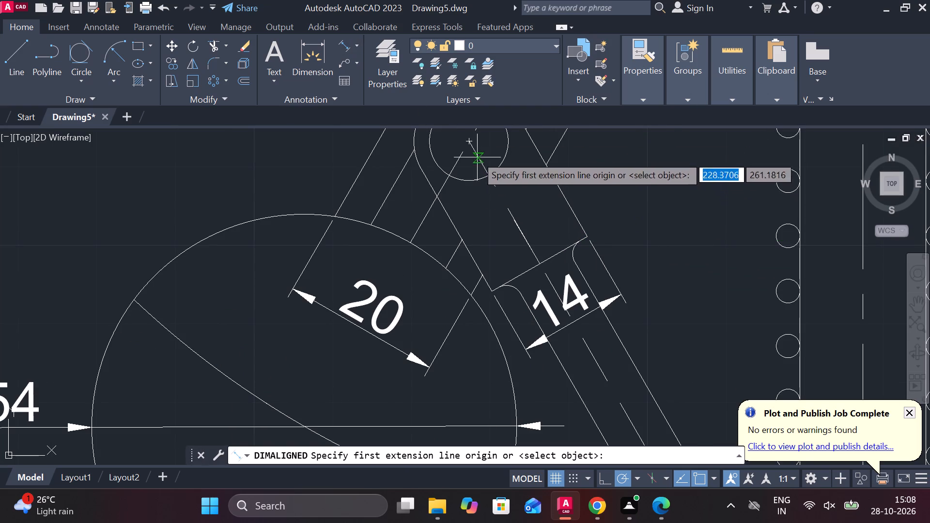
click(472, 149)
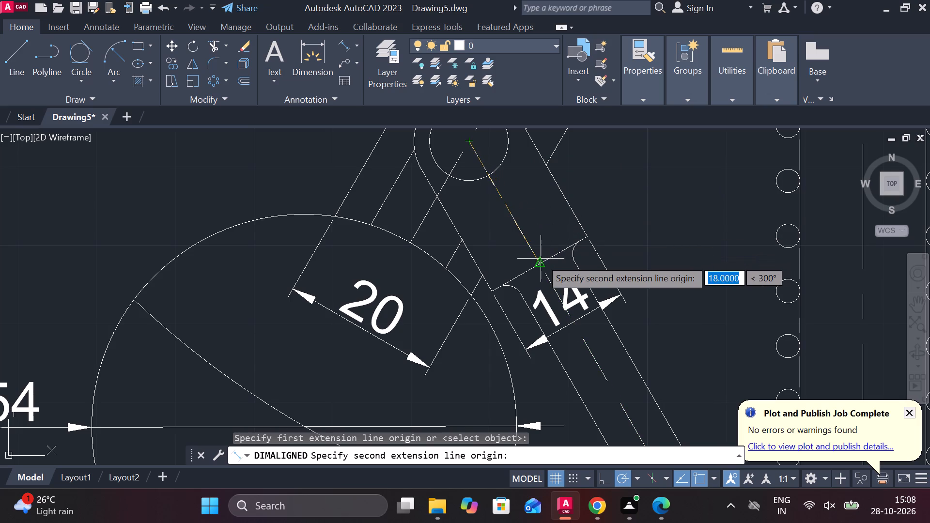
click(541, 259)
middle_drag(584, 243, 549, 311)
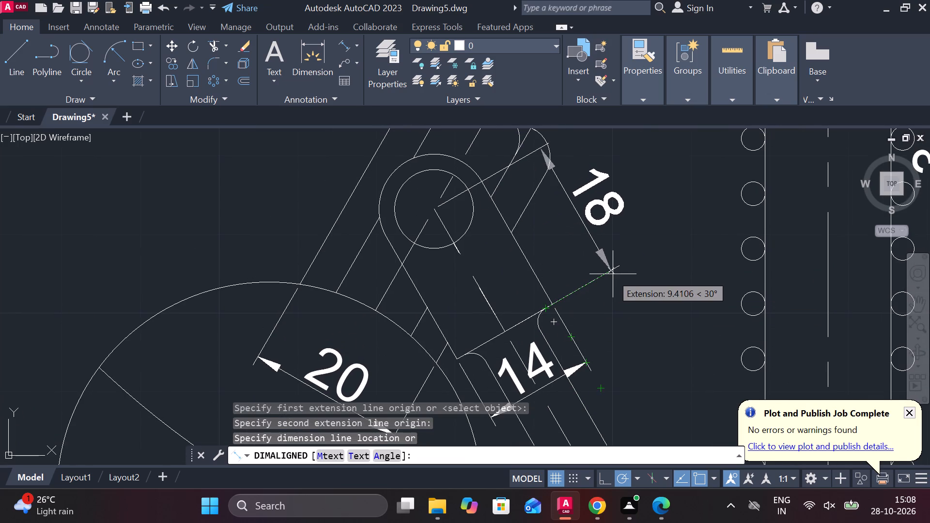
click(613, 274)
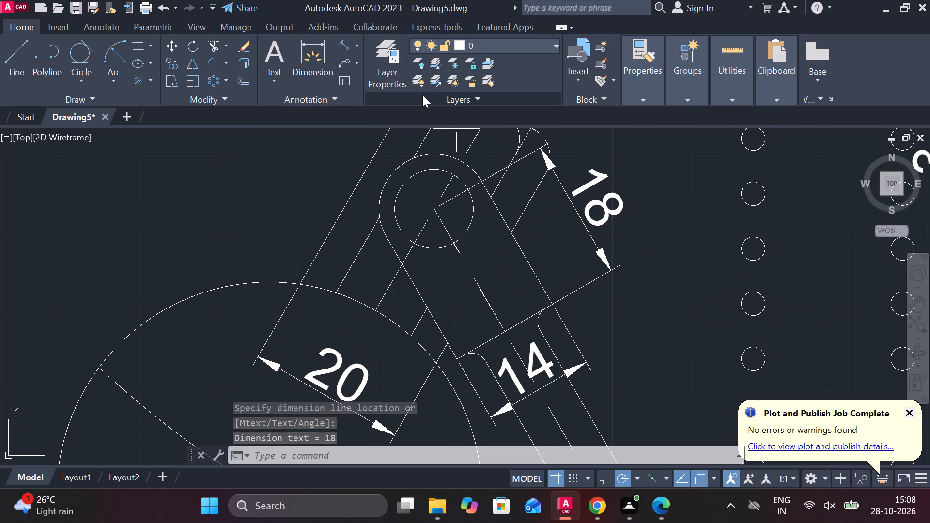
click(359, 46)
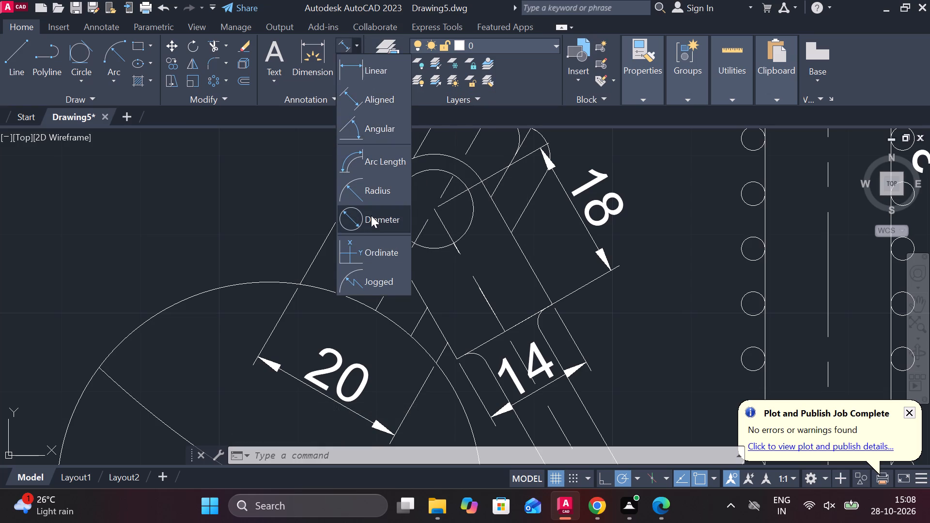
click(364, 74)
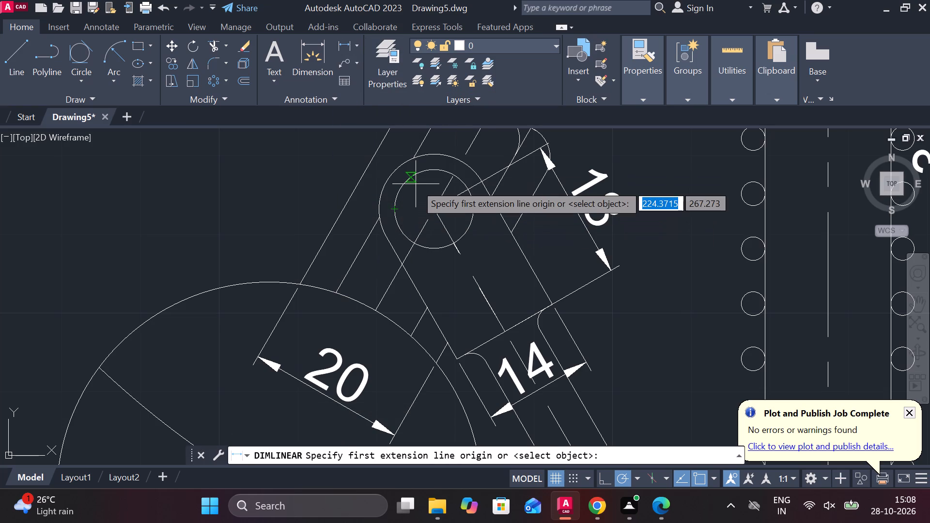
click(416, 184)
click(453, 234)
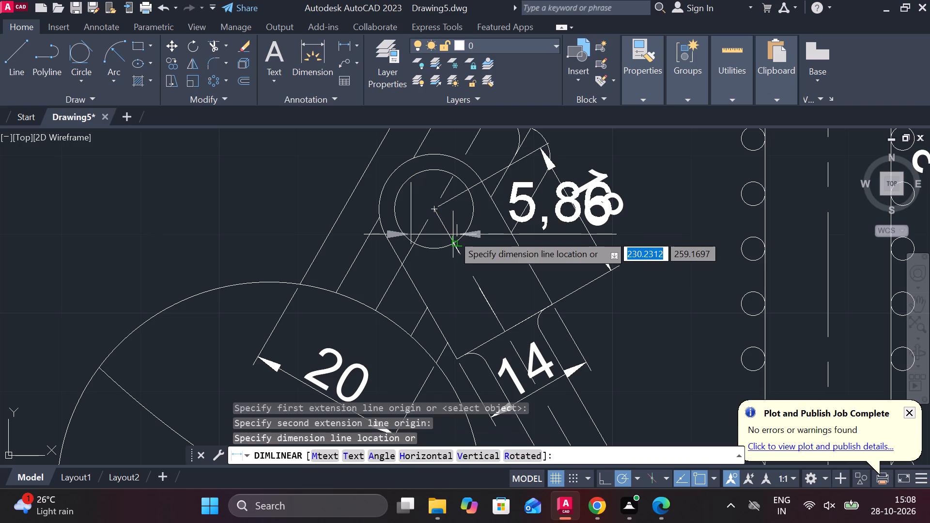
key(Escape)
Add an aligned dimension across the inner pin circle at the dimensioned left joint.
click(361, 46)
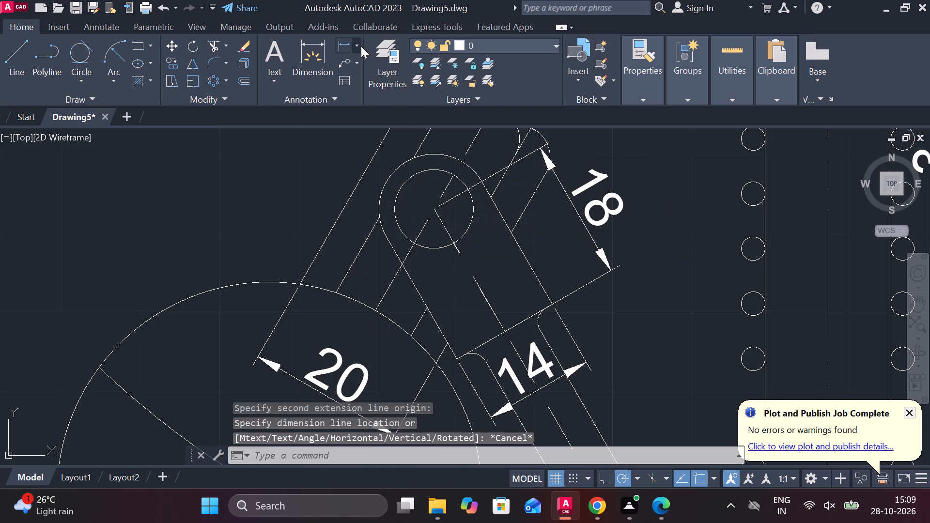
click(368, 103)
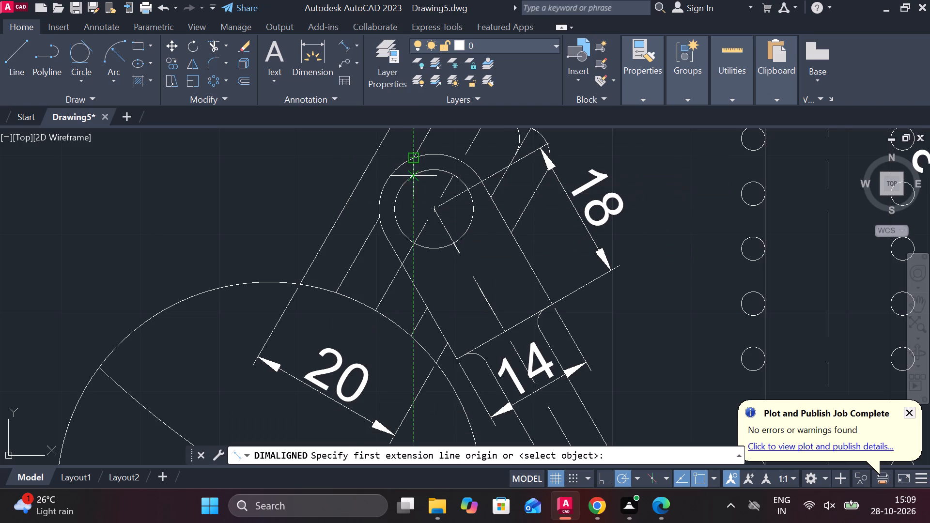
click(418, 175)
click(456, 238)
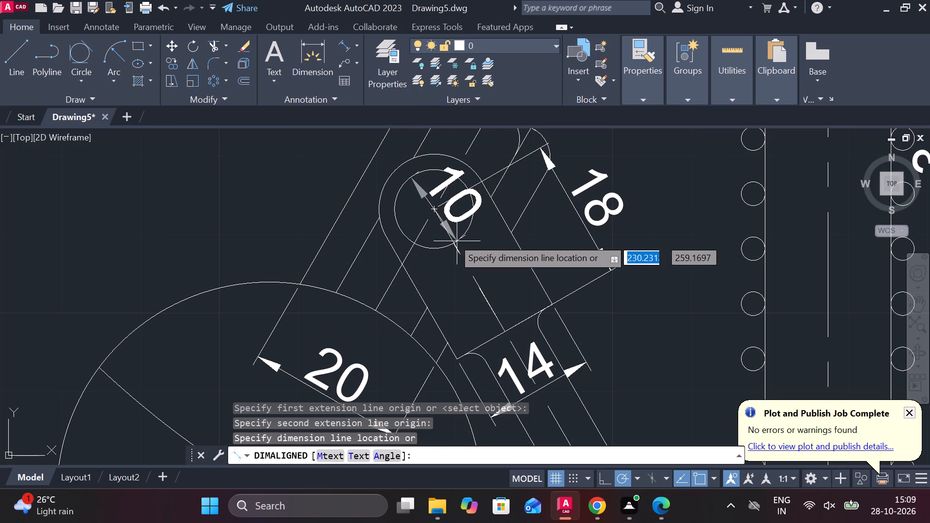
click(441, 244)
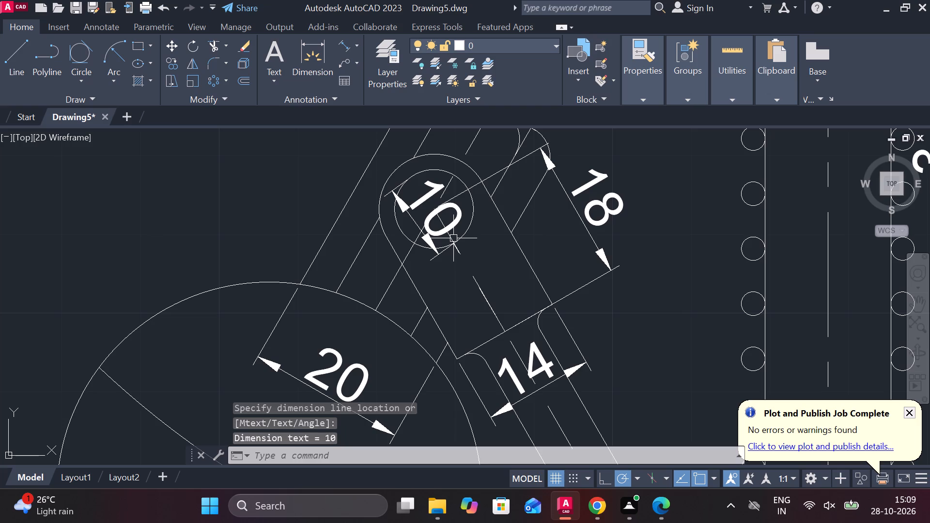
Add an aligned dimension beside the left arm's end piece, from its rounded end edge to the ball circle along the centreline.
scroll(453, 238, down, 2)
middle_drag(453, 238, 436, 293)
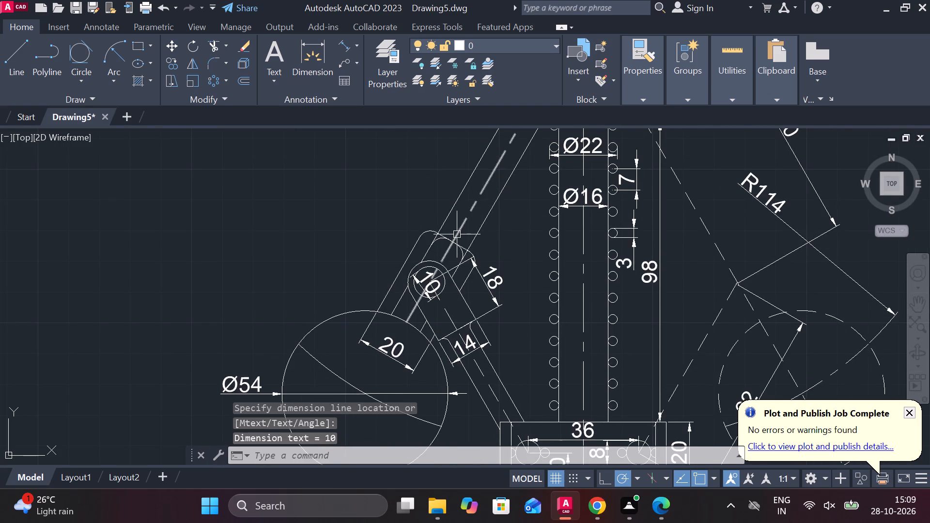
scroll(456, 234, up, 2)
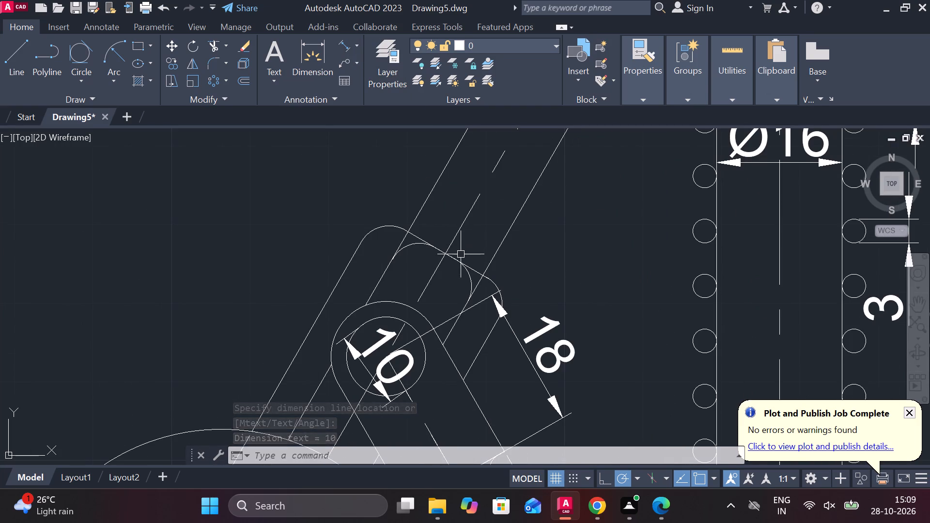
key(space)
click(447, 255)
middle_drag(447, 255, 481, 137)
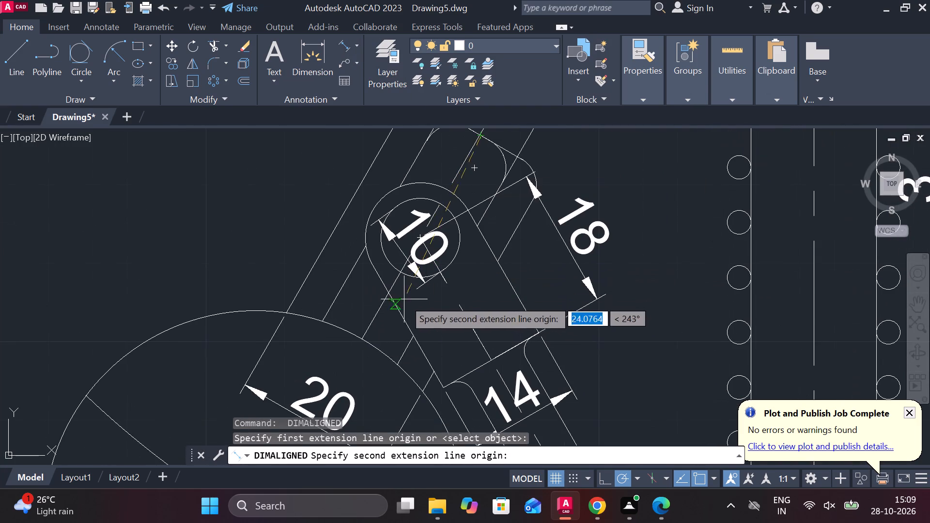
click(364, 340)
middle_drag(312, 279, 338, 350)
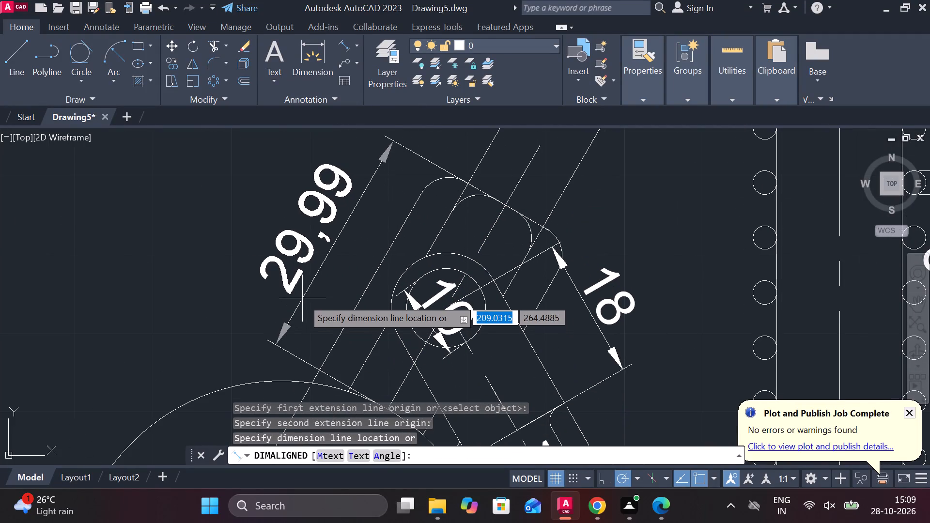
click(302, 298)
Override the text of the end piece's aligned length dimension with 30.
double_click(305, 217)
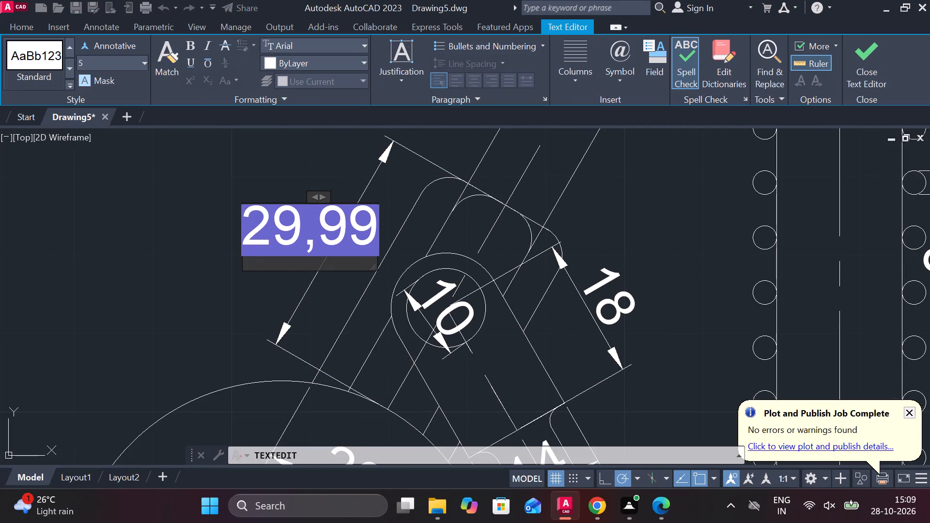
key(Right)
key(BackSpace)
text(30)
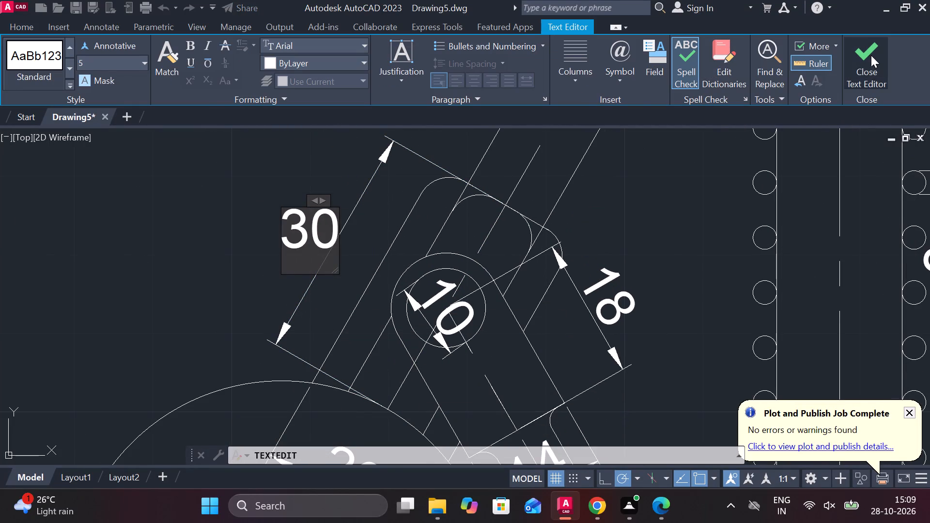
click(871, 55)
Add an aligned dimension across the width of the upper left arm between its two outer lines.
scroll(670, 165, down, 1)
middle_drag(670, 171, 441, 350)
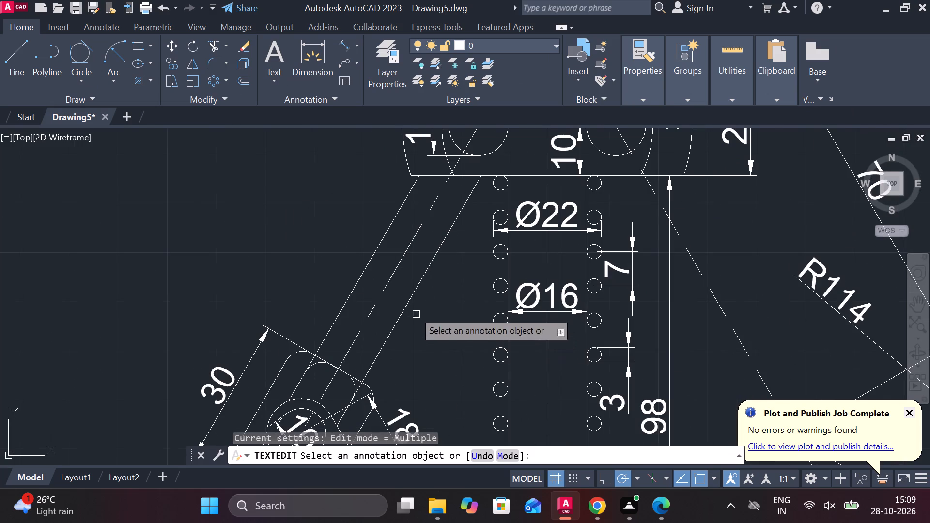
click(344, 45)
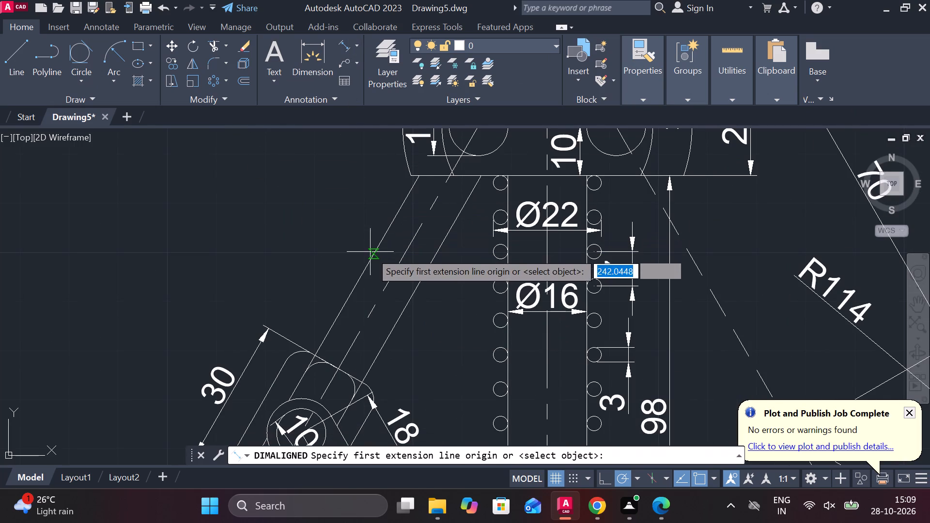
click(371, 252)
click(424, 279)
click(424, 279)
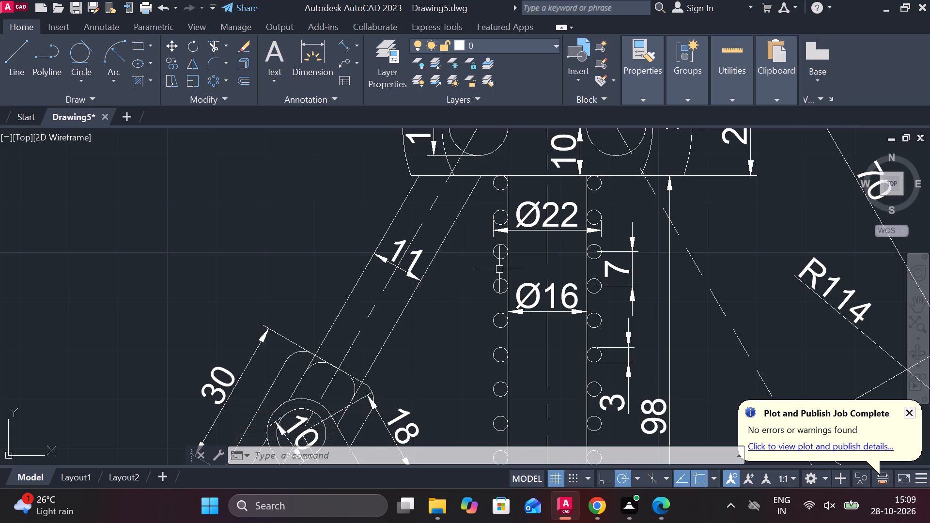
Lengthen the dimensioned left arm's centreline through the ball to the far side of the ball circle.
scroll(517, 273, down, 3)
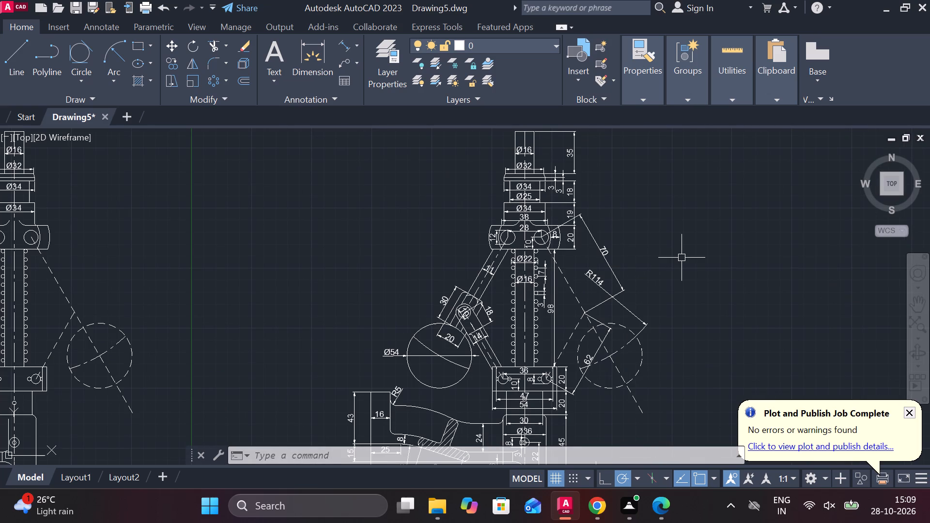
middle_drag(685, 258, 682, 198)
scroll(682, 203, down, 1)
middle_drag(687, 212, 693, 245)
scroll(685, 245, up, 1)
middle_drag(685, 245, 620, 238)
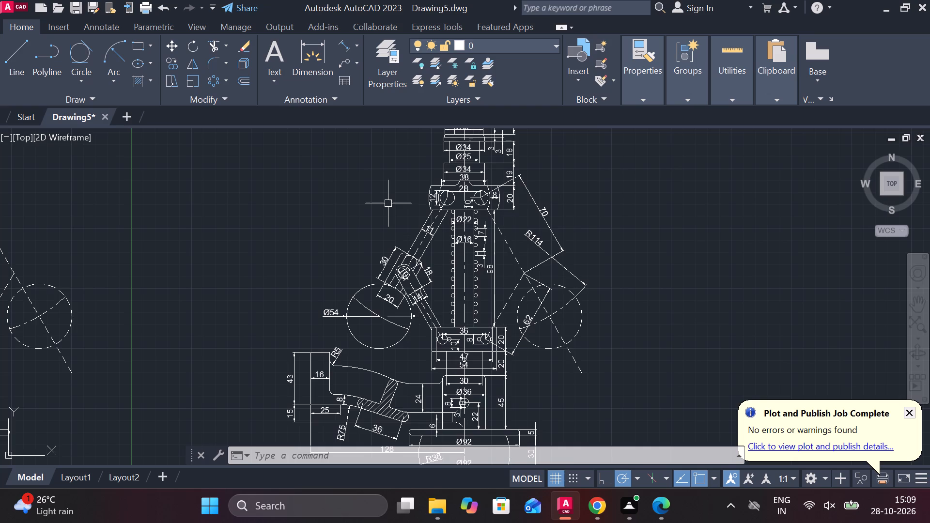
scroll(388, 203, up, 2)
middle_drag(388, 203, 463, 33)
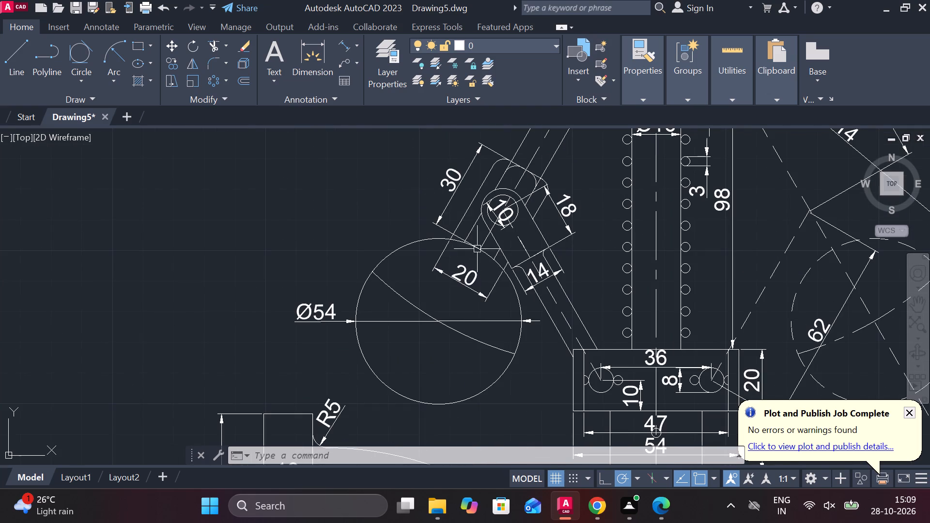
click(487, 244)
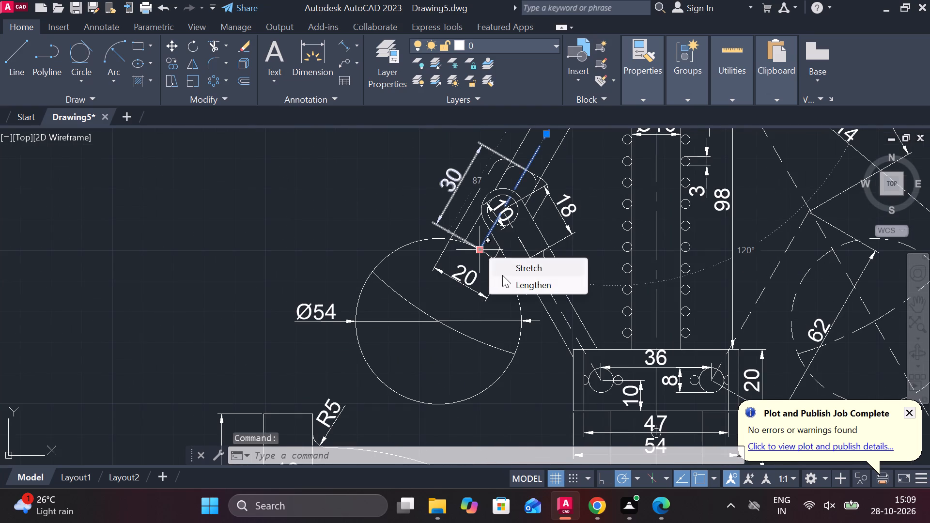
click(512, 280)
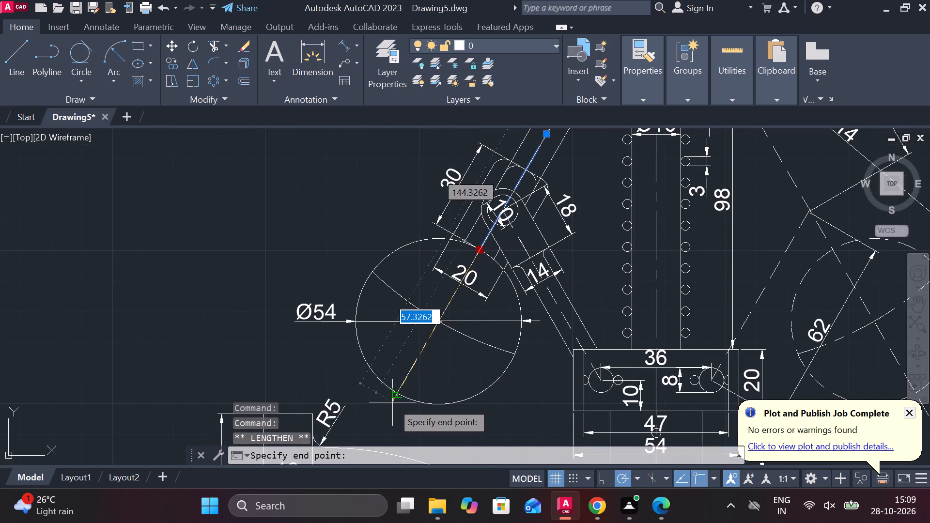
click(392, 402)
key(Escape)
Check the dimensioned left arm and joint, and compare the undimensioned and dimensioned copies of the whole assembly.
scroll(562, 299, down, 1)
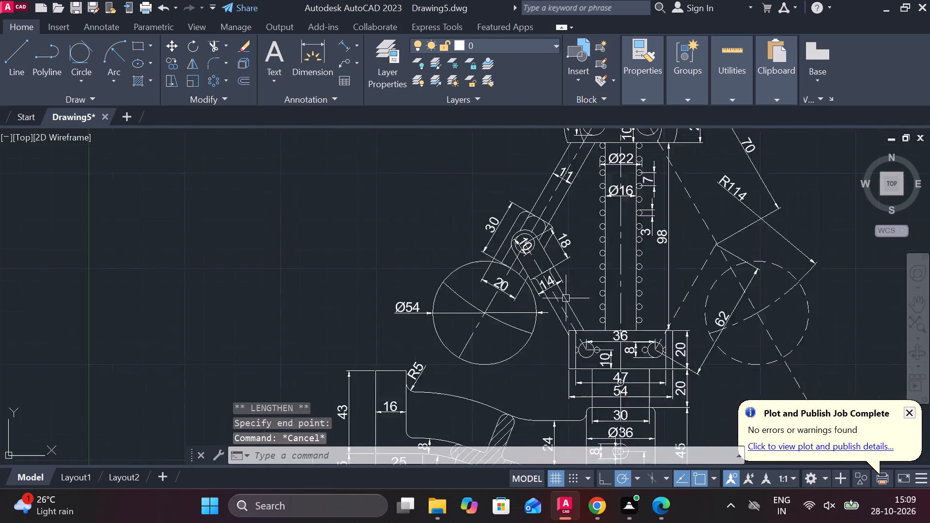
middle_click(569, 251)
scroll(480, 231, up, 1)
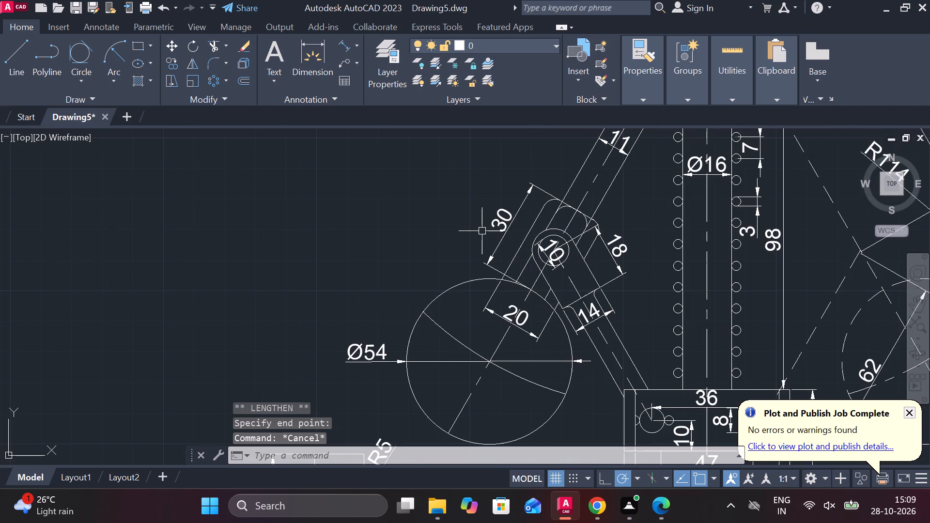
scroll(550, 206, up, 1)
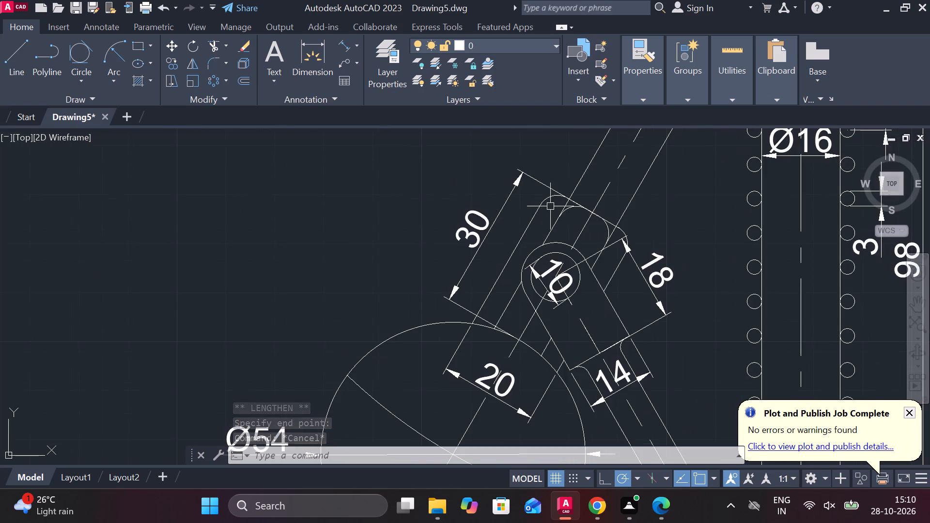
scroll(550, 206, down, 4)
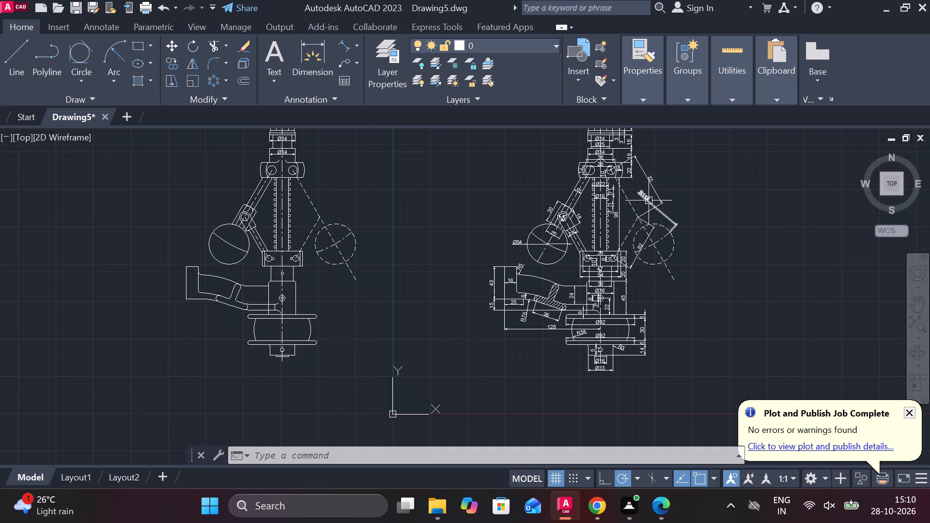
scroll(513, 215, down, 2)
scroll(531, 207, up, 2)
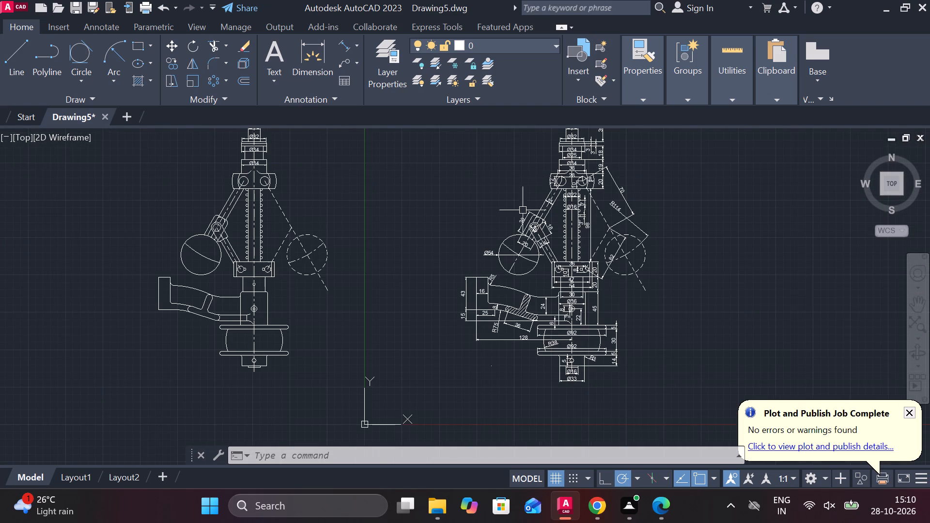
middle_drag(462, 214, 483, 219)
middle_drag(427, 214, 501, 227)
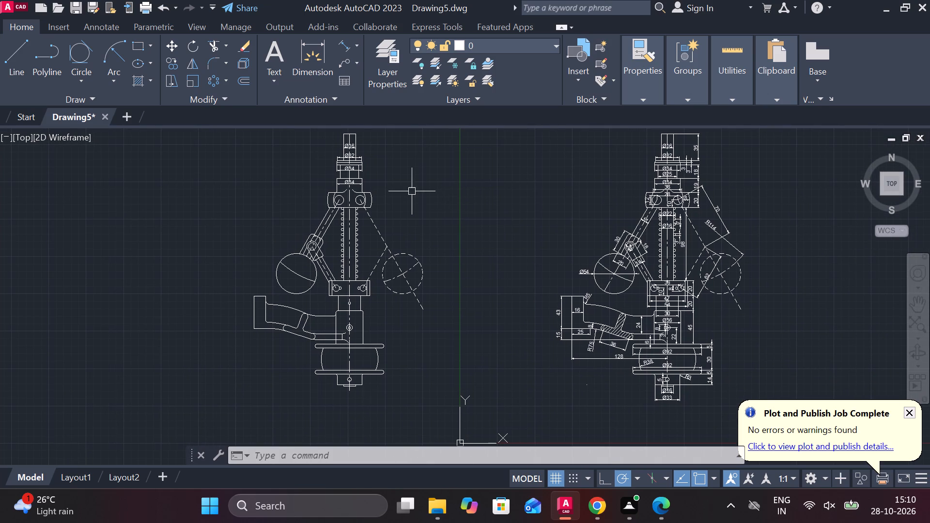
Hatch the T-shaped section inside the curved lever arm of the undimensioned assembly copy.
middle_drag(410, 191, 468, 237)
middle_drag(460, 221, 443, 188)
scroll(443, 188, down, 1)
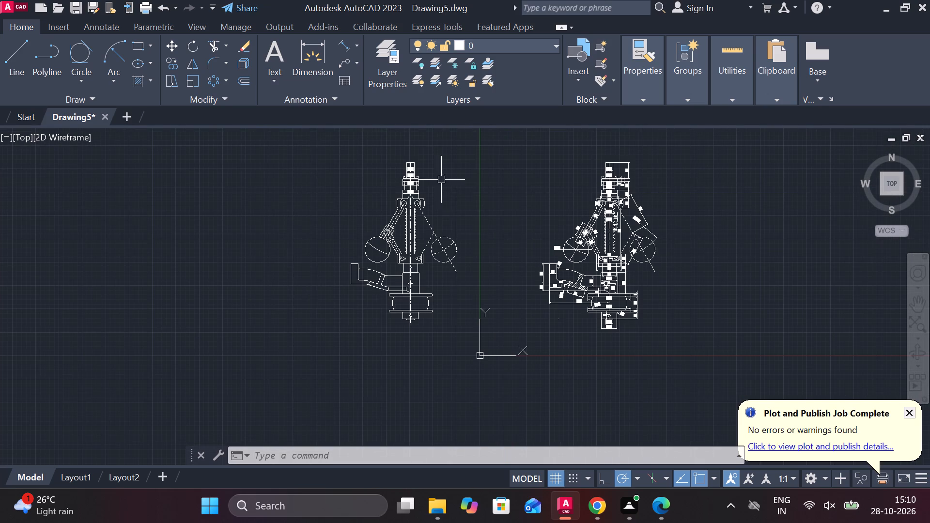
click(138, 81)
scroll(407, 297, up, 2)
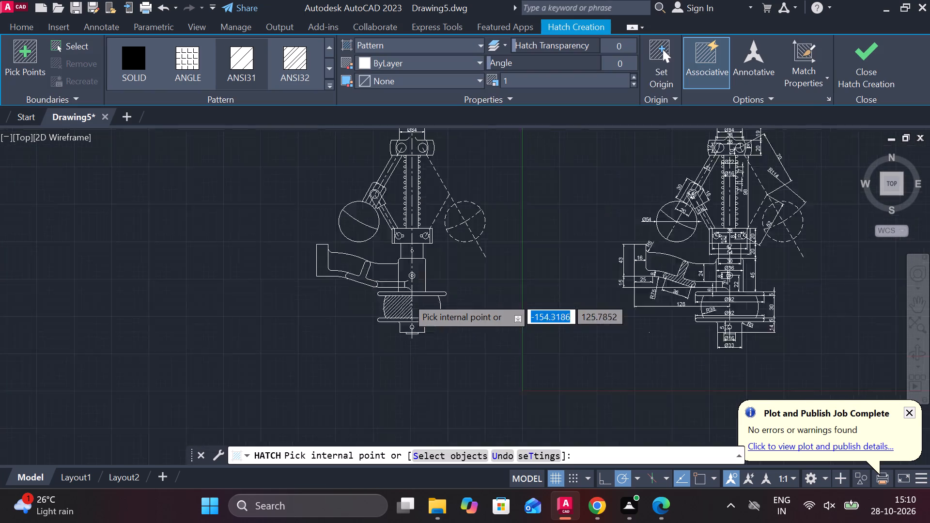
scroll(407, 297, up, 1)
click(294, 236)
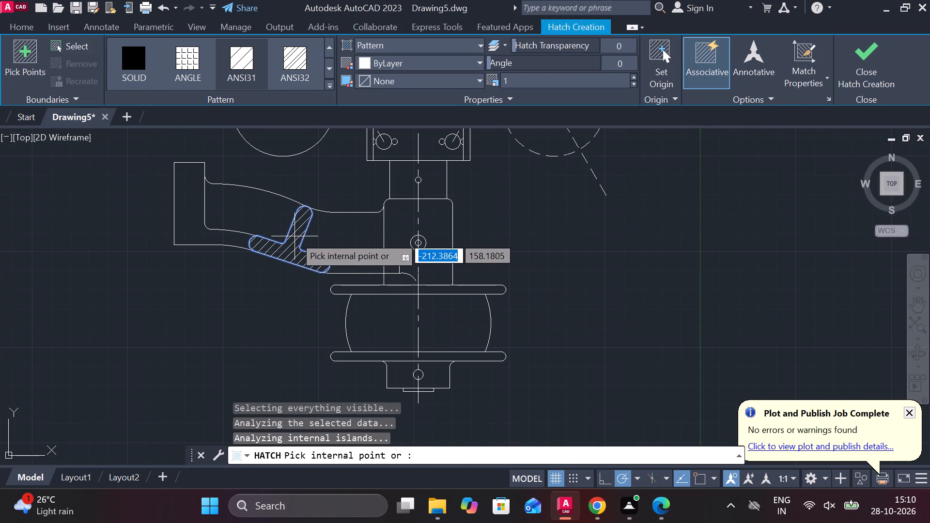
click(853, 57)
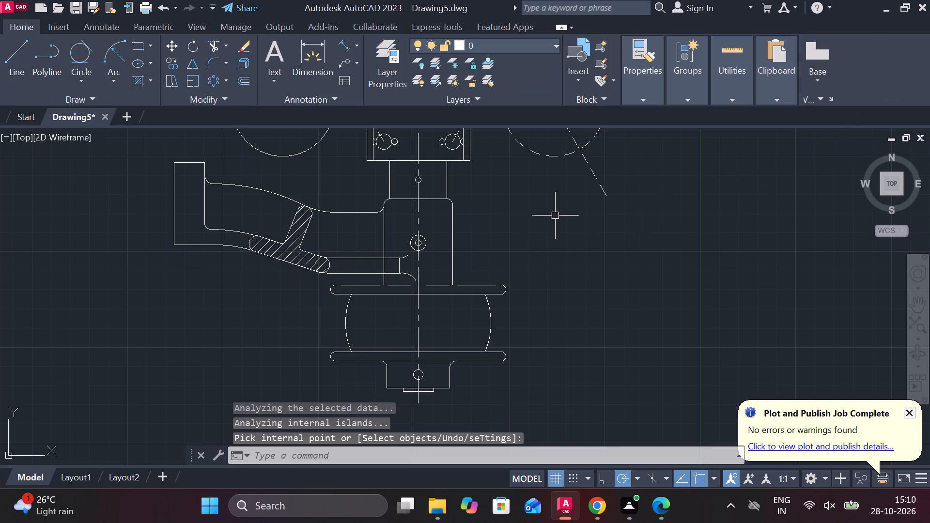
Erase the Ø16, Ø32 and two Ø34 diameter dimensions from the upper shaft of the undimensioned copy.
scroll(543, 214, down, 2)
middle_drag(599, 224, 546, 272)
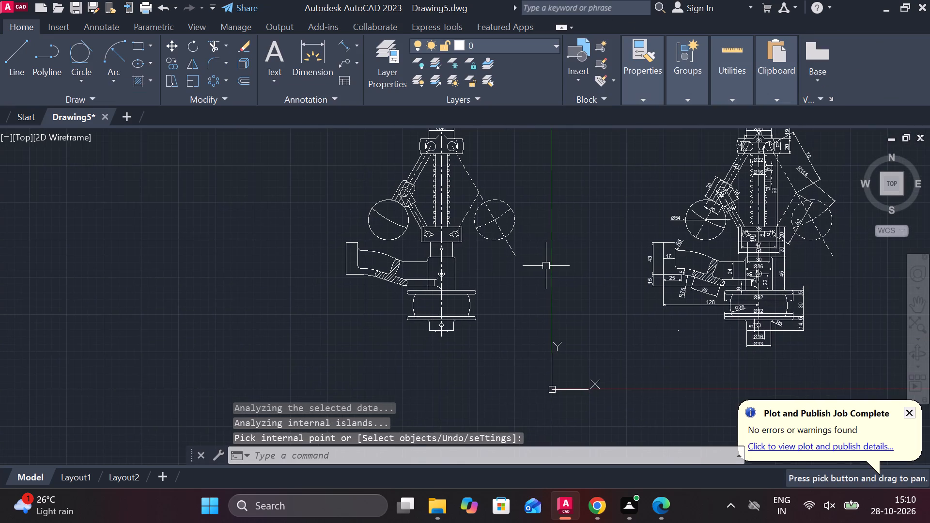
middle_drag(546, 265, 533, 308)
scroll(524, 248, down, 1)
scroll(495, 186, up, 3)
middle_drag(447, 181, 454, 184)
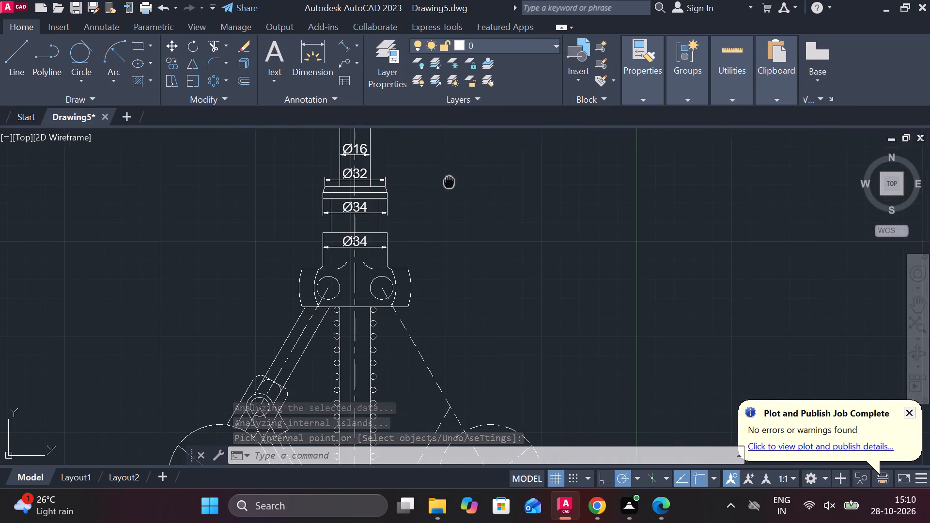
middle_drag(454, 184, 500, 261)
click(419, 231)
scroll(417, 250, up, 3)
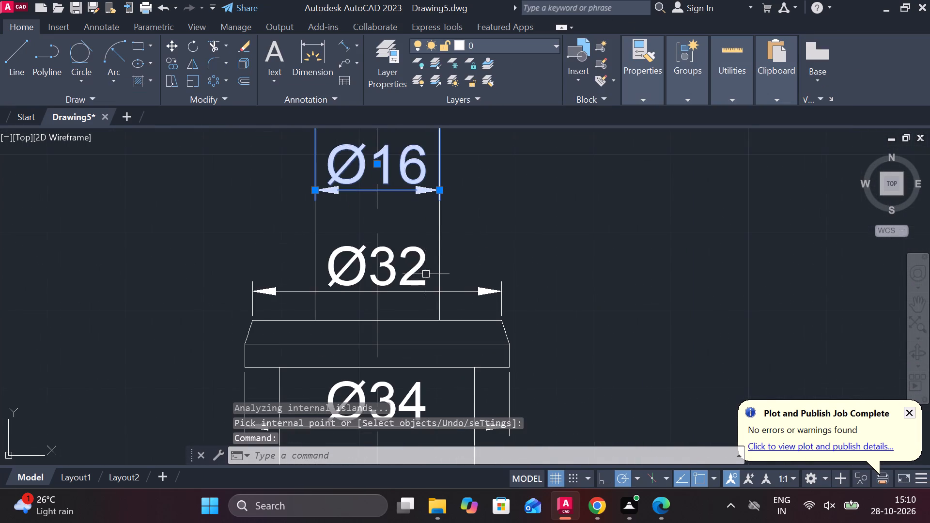
click(404, 269)
scroll(406, 269, down, 2)
click(409, 314)
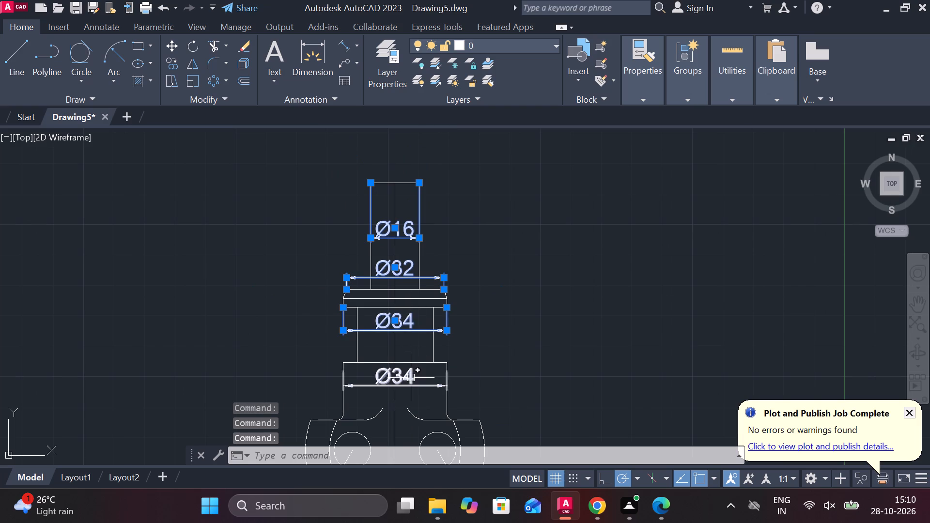
click(412, 381)
text(E)
key(space)
Move the whole undimensioned assembly about 694 units horizontally to the right side of the dimensioned copy.
scroll(563, 335, down, 3)
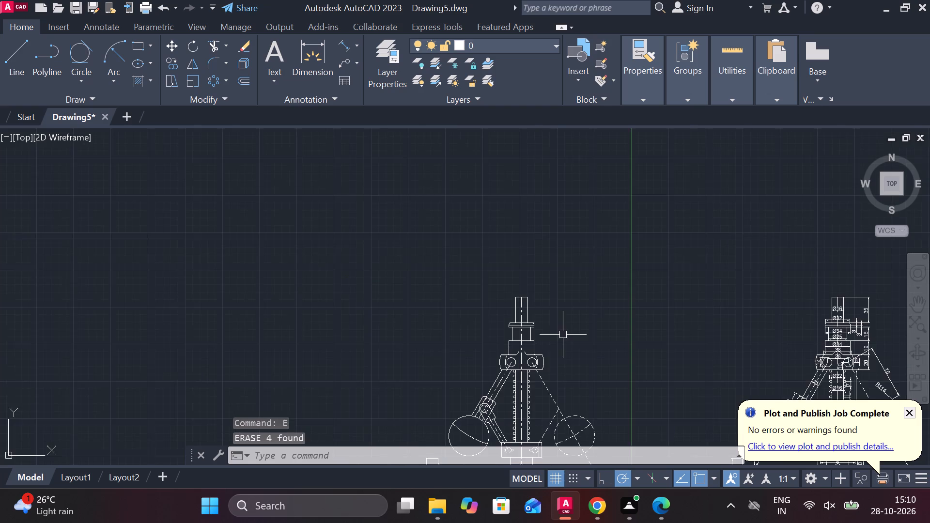
middle_drag(558, 335, 507, 131)
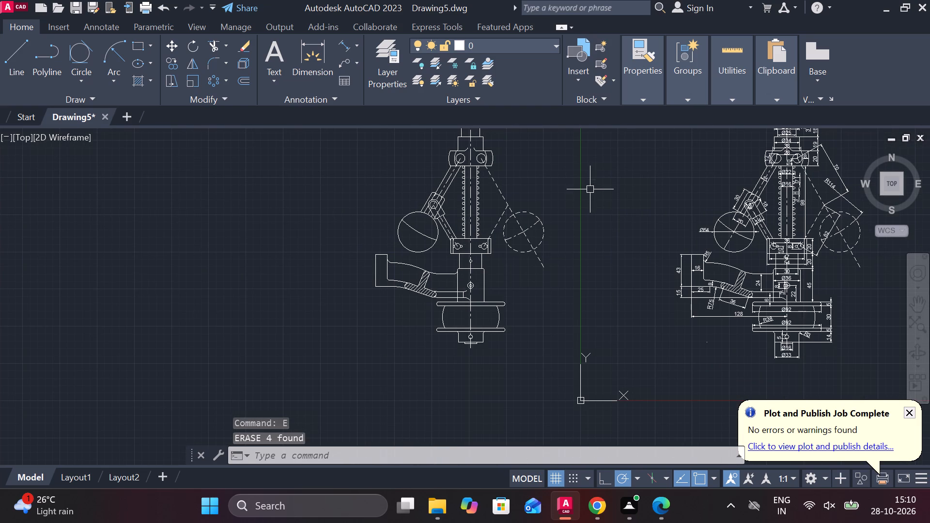
middle_drag(590, 189, 572, 243)
scroll(571, 239, down, 1)
click(446, 144)
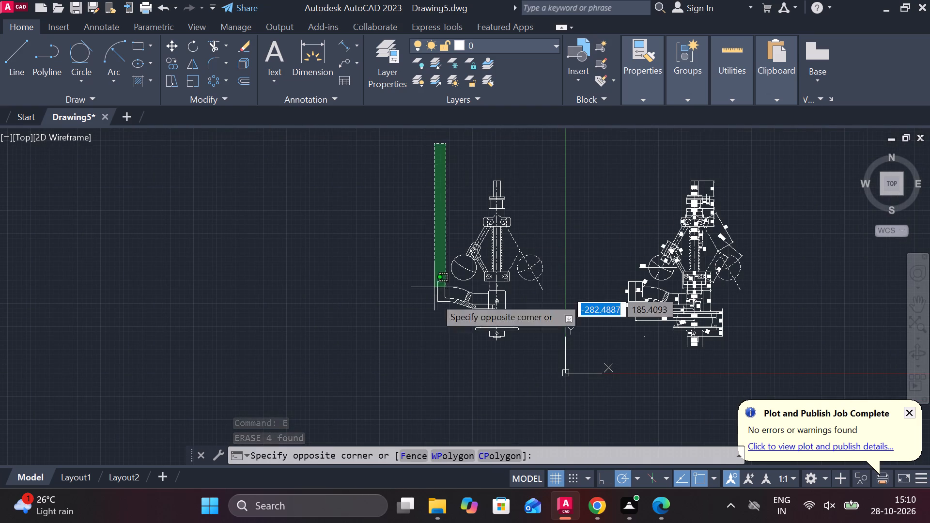
key(Escape)
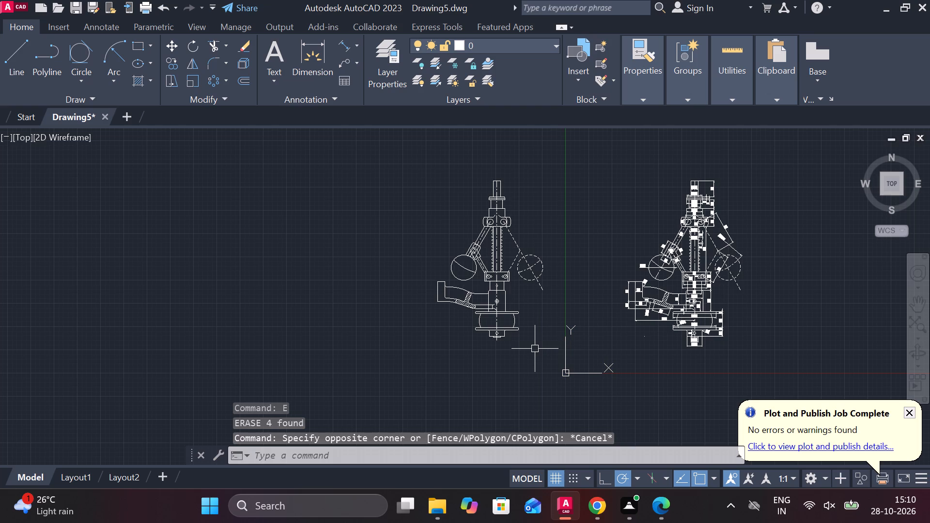
click(385, 151)
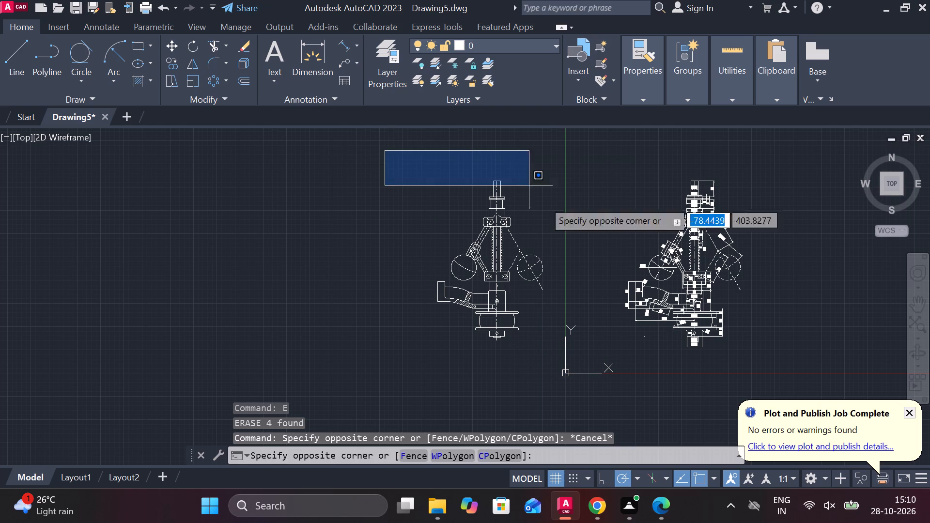
click(573, 380)
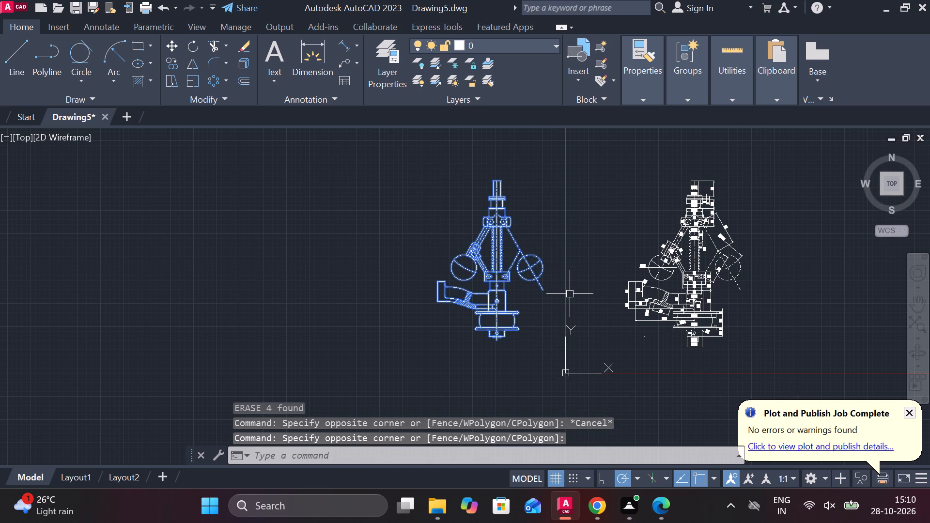
key(m)
key(Return)
click(535, 301)
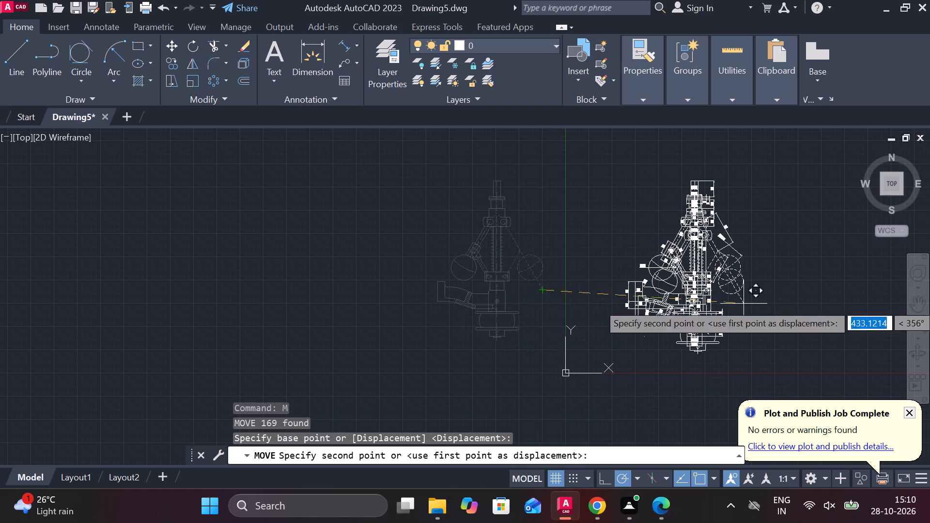
scroll(834, 296, up, 2)
middle_drag(834, 294, 733, 247)
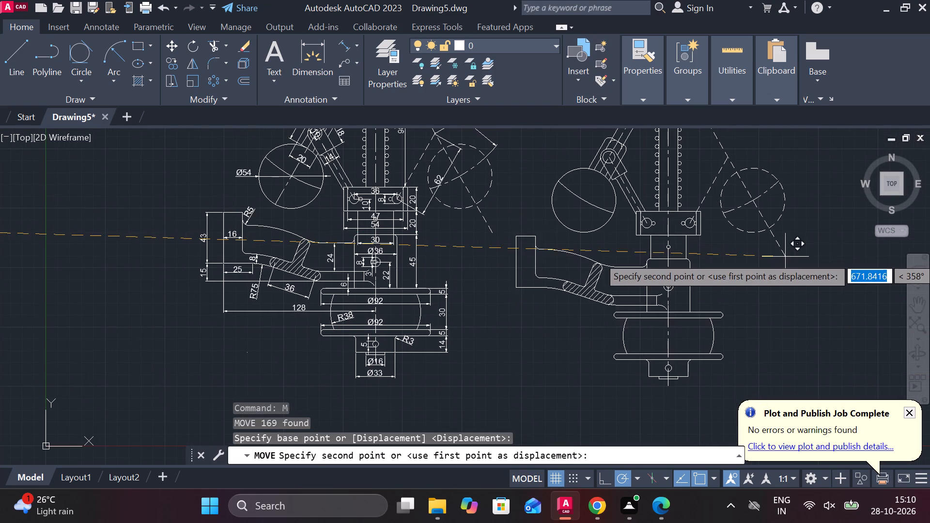
click(812, 244)
Draw a rectangular border about 597 units wide enclosing both assembly views.
scroll(812, 248, down, 1)
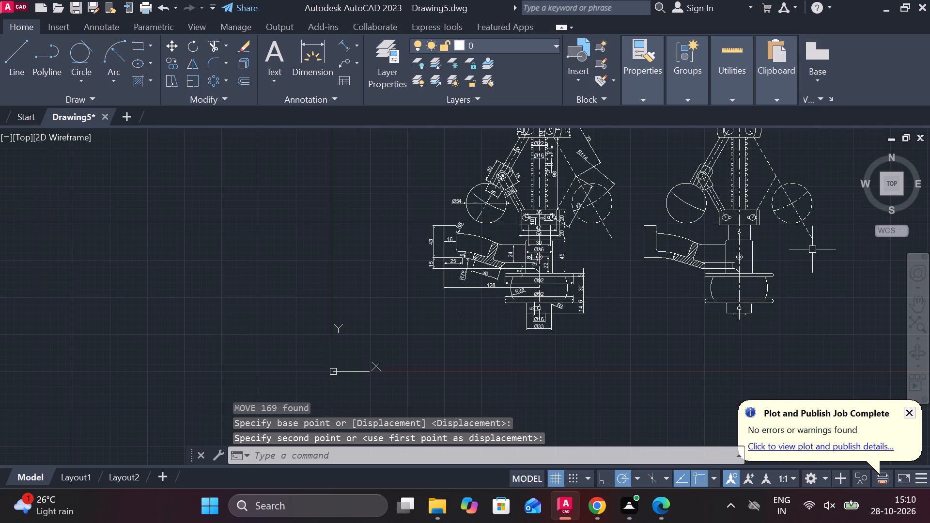
middle_drag(732, 292, 506, 381)
middle_drag(466, 254, 517, 229)
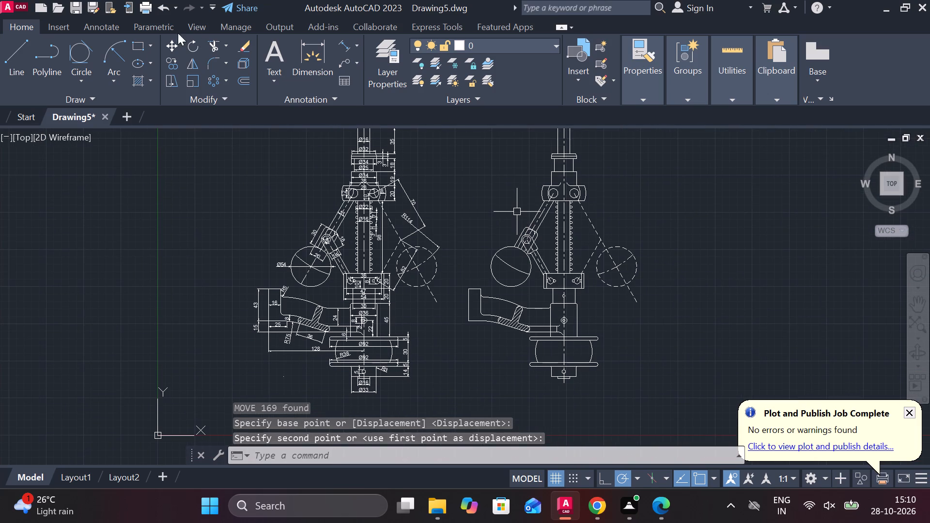
click(139, 43)
middle_drag(259, 137, 337, 203)
scroll(336, 174, down, 1)
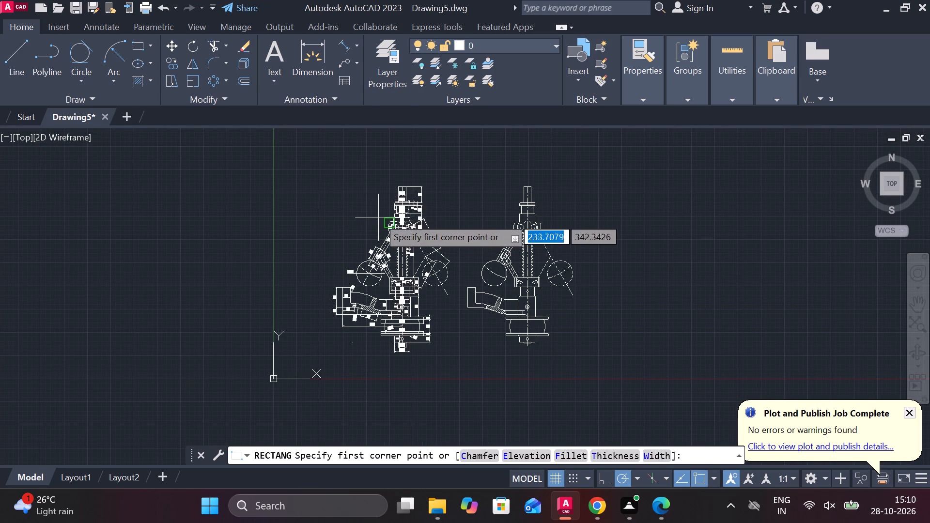
click(319, 158)
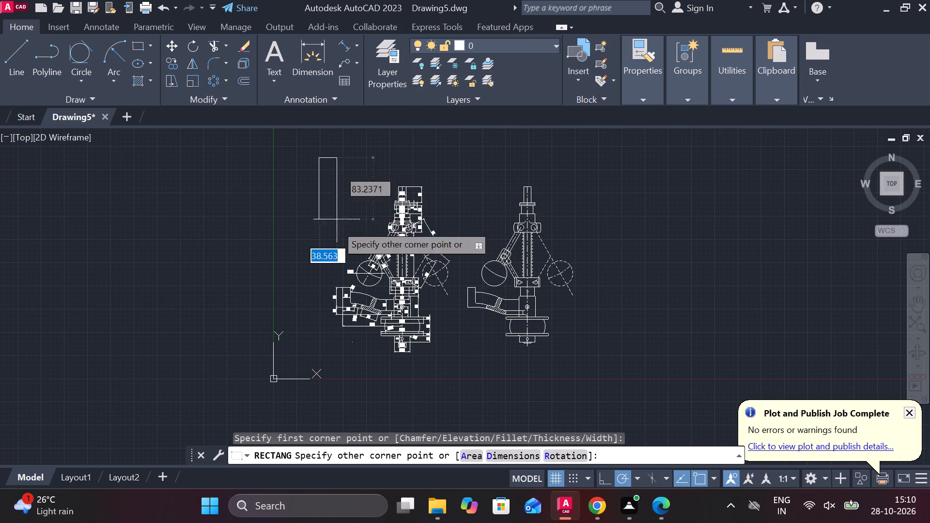
click(597, 361)
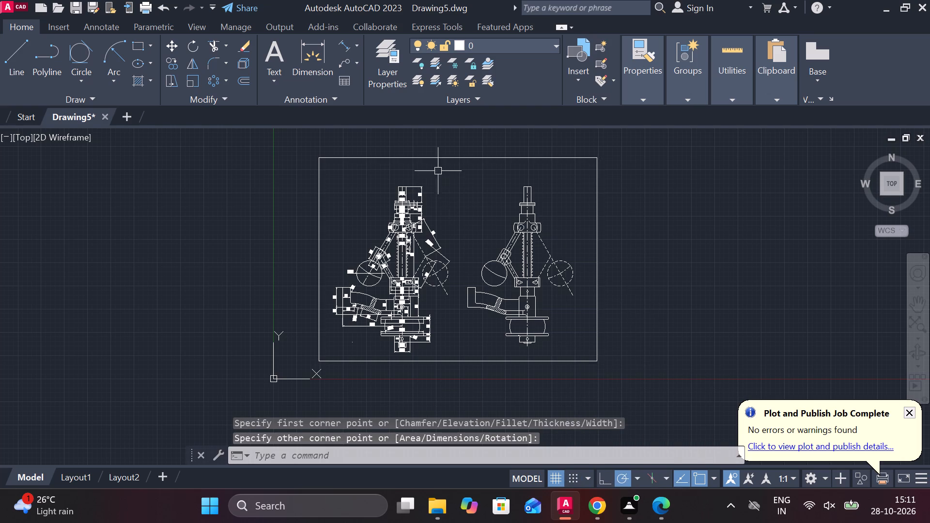
Add the multiline text title BALL GOVERNER at height 15 inside the border, above the two views.
scroll(438, 171, up, 2)
middle_drag(455, 171, 467, 208)
key(Escape)
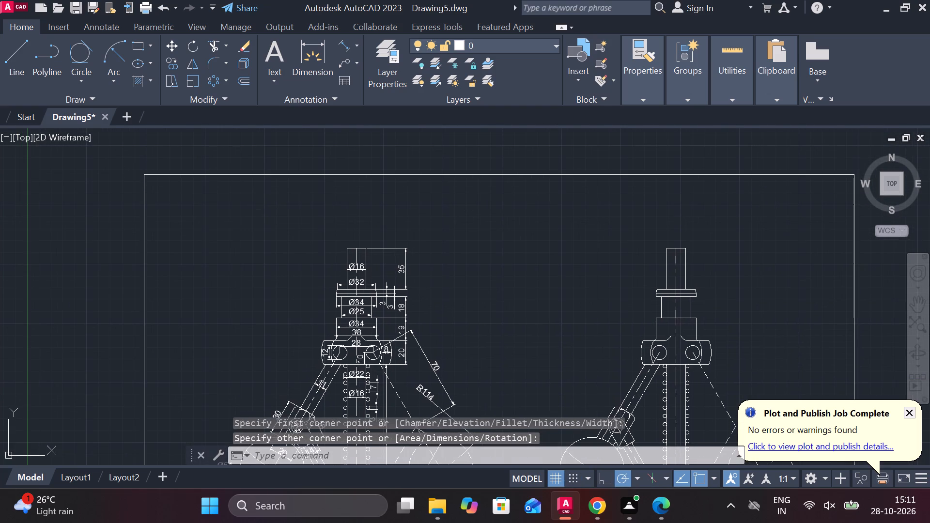
text(MT)
key(Return)
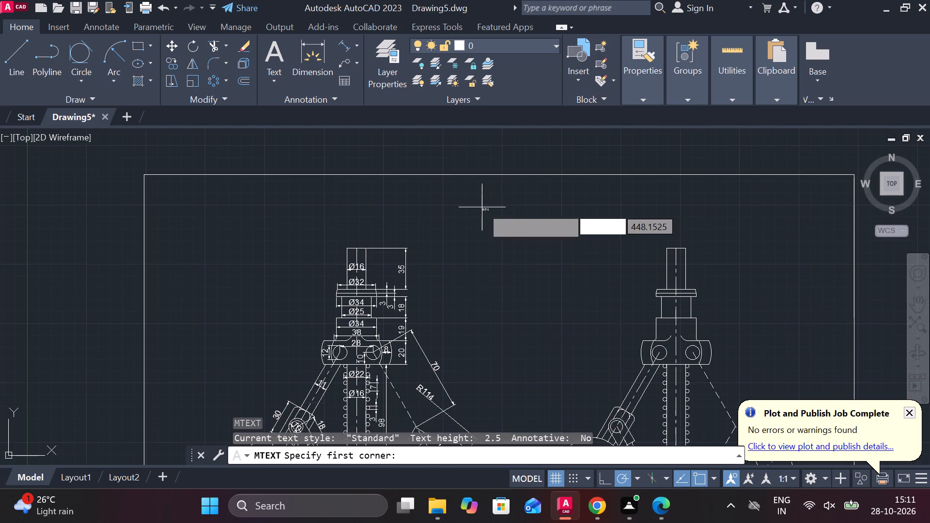
click(374, 193)
click(687, 227)
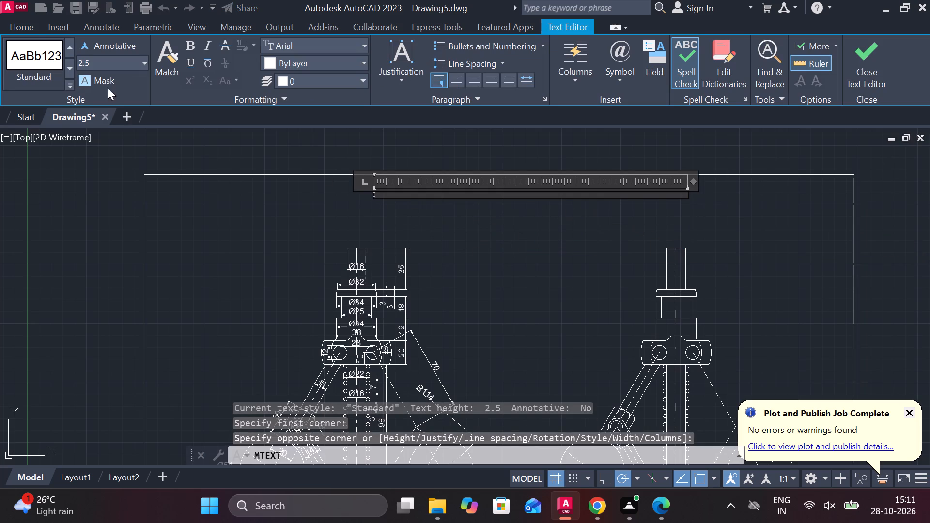
click(94, 68)
text(15)
key(Return)
text(BALL)
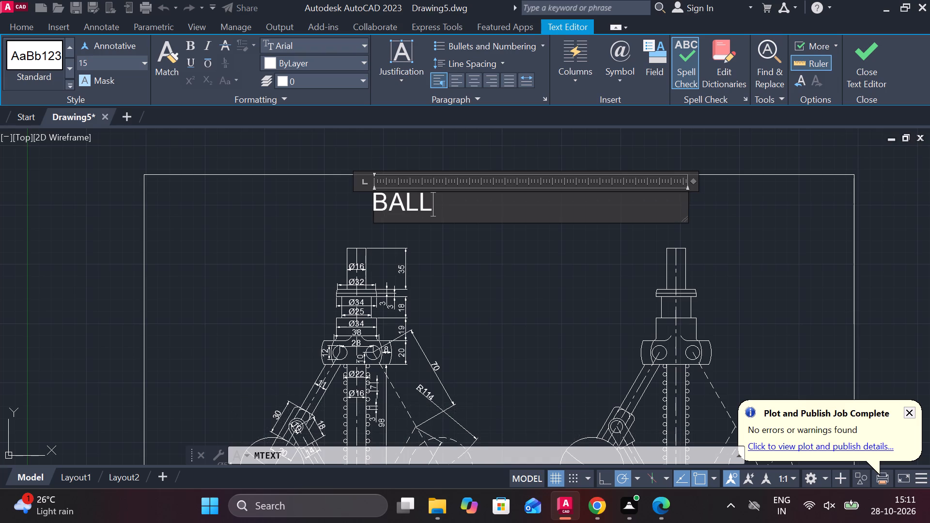
key(space)
text(GOVERNER)
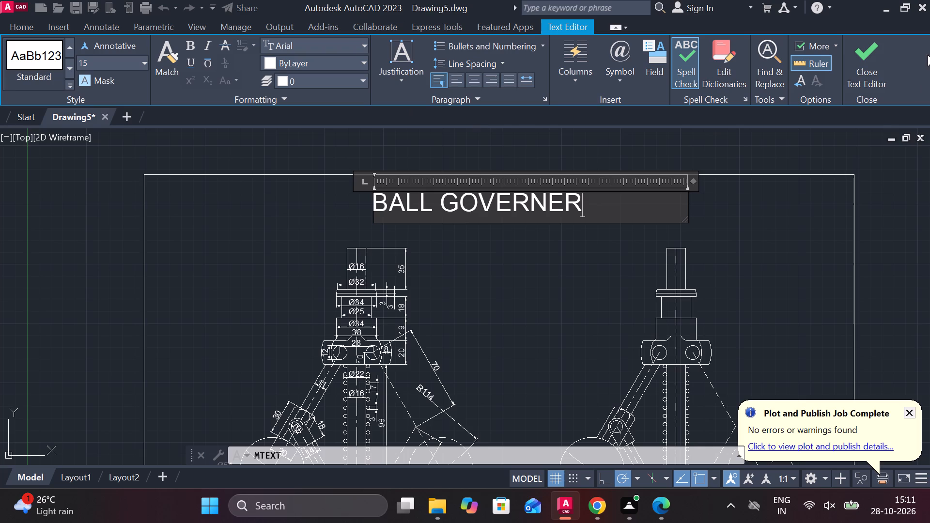
click(868, 57)
Shift the BALL GOVERNER title right and slightly down towards the border's centre, and narrow its text box to fit the text.
scroll(606, 179, down, 1)
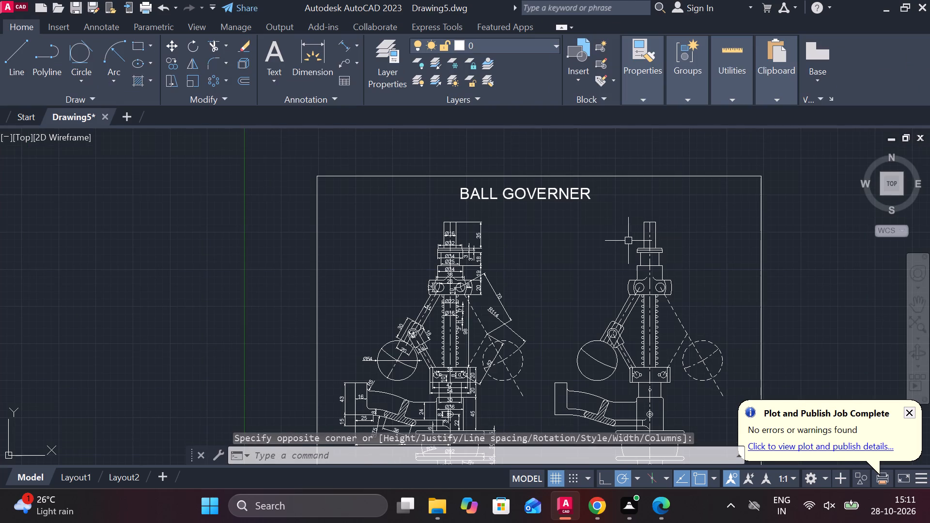
click(572, 185)
click(461, 185)
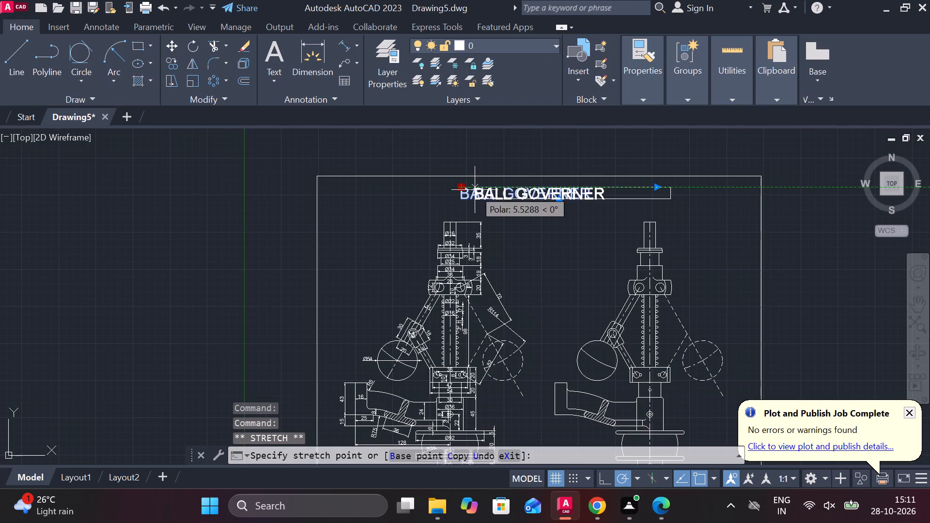
click(484, 195)
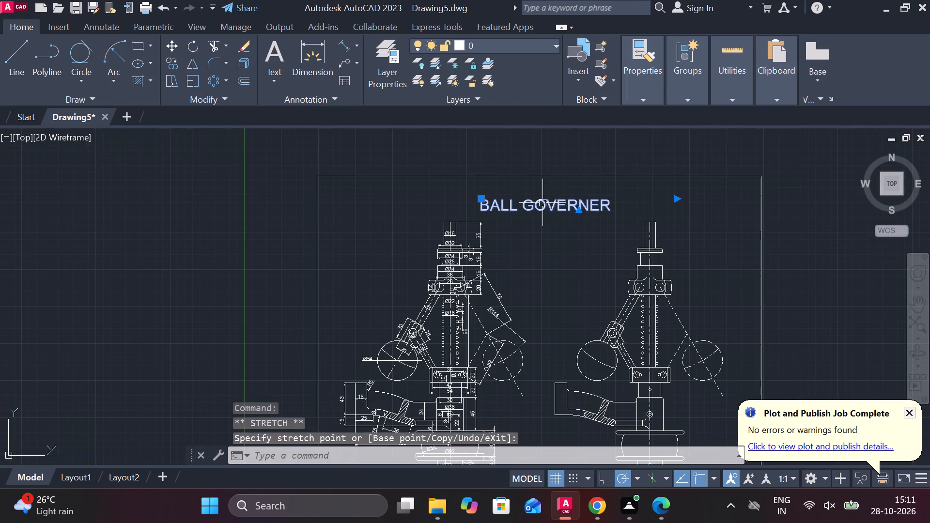
click(674, 201)
drag(674, 201, 620, 204)
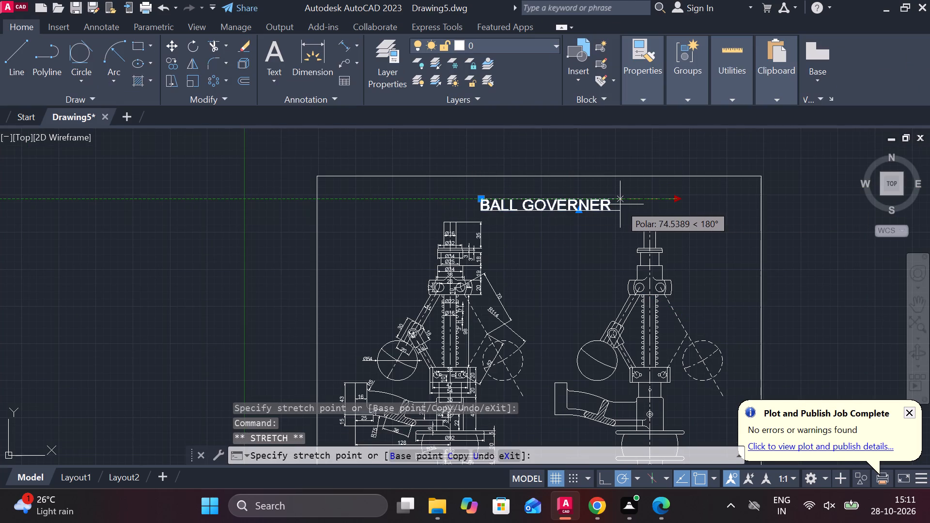
click(620, 204)
click(480, 198)
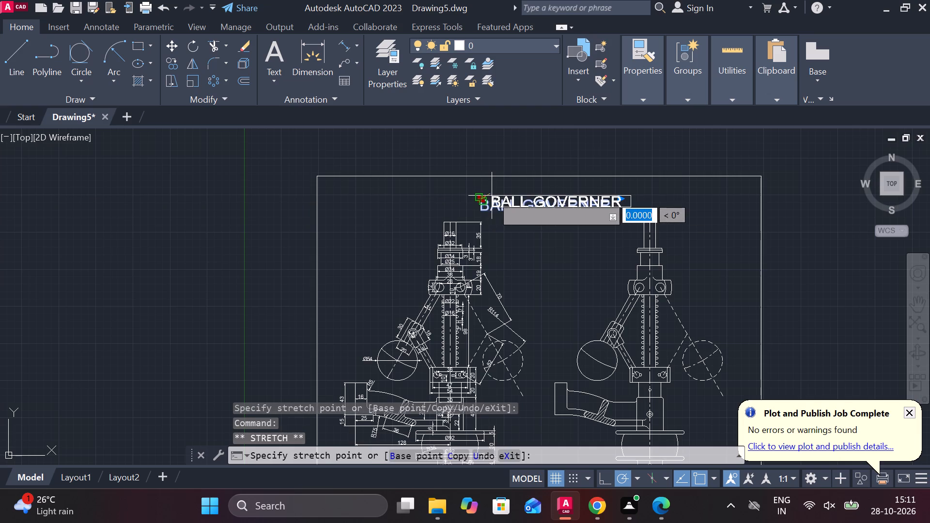
click(492, 196)
key(Escape)
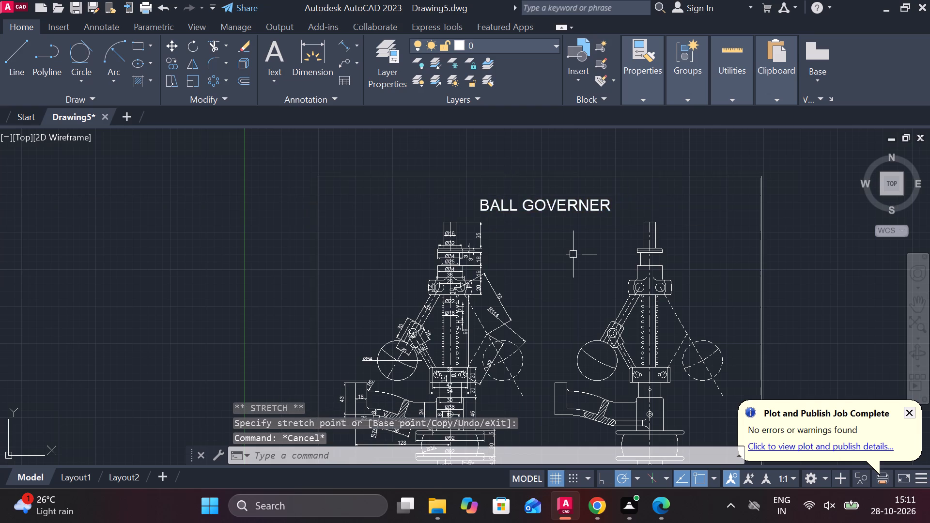
Stretch the border's right edge inward by about 28 units, closer to the undimensioned assembly view.
scroll(577, 254, down, 1)
middle_drag(573, 258, 490, 184)
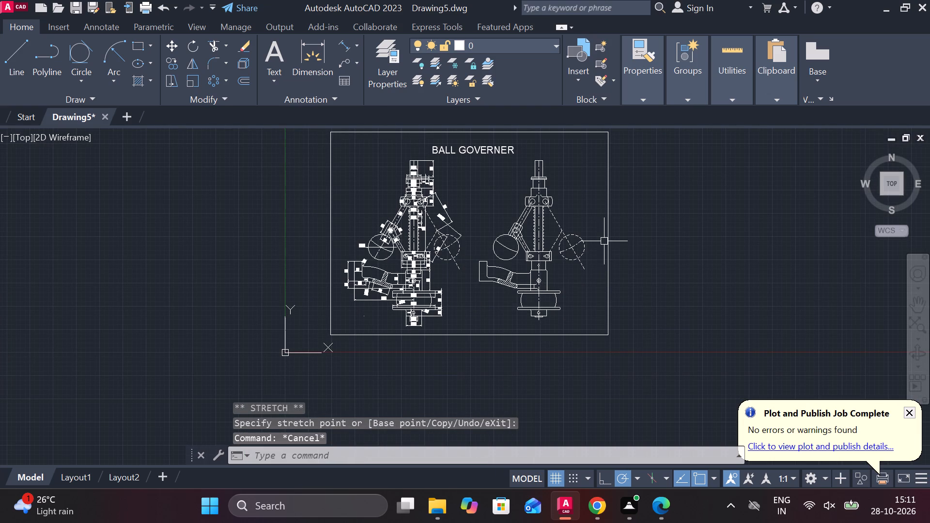
click(605, 234)
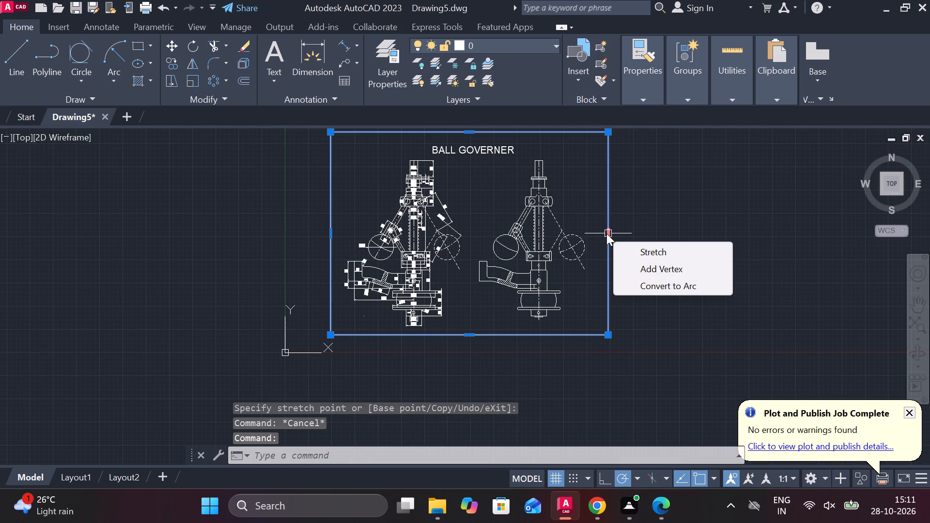
click(610, 231)
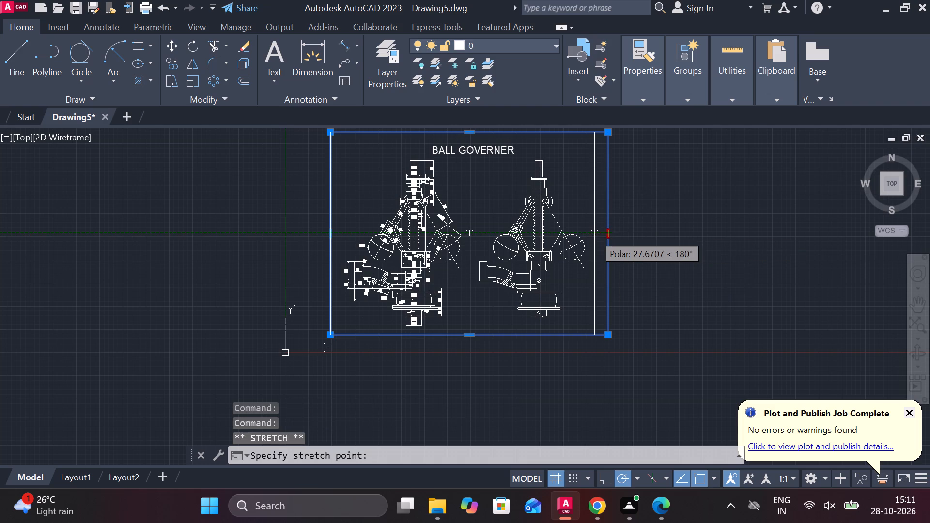
click(594, 234)
key(Escape)
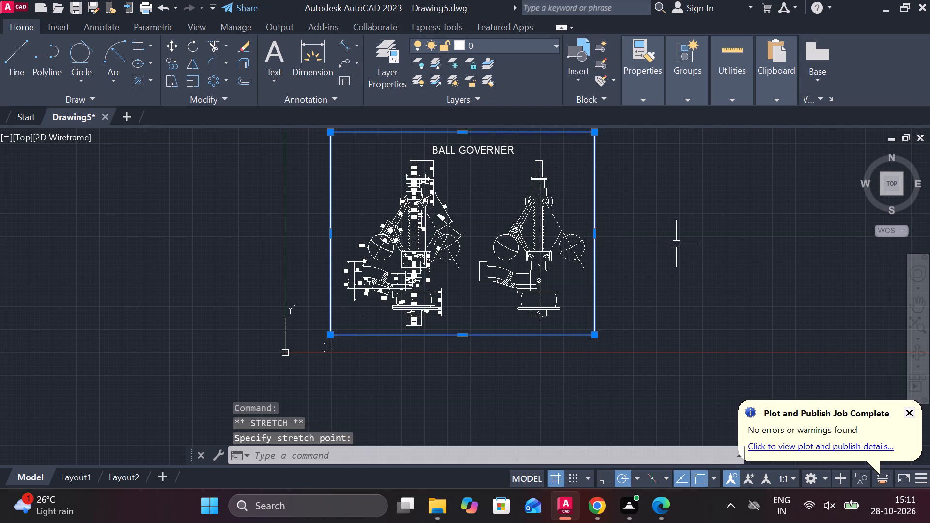
Save the drawing in the Documents folder as BALL GOVERNER in AutoCAD 2018 Drawing format.
key(ctrl+s)
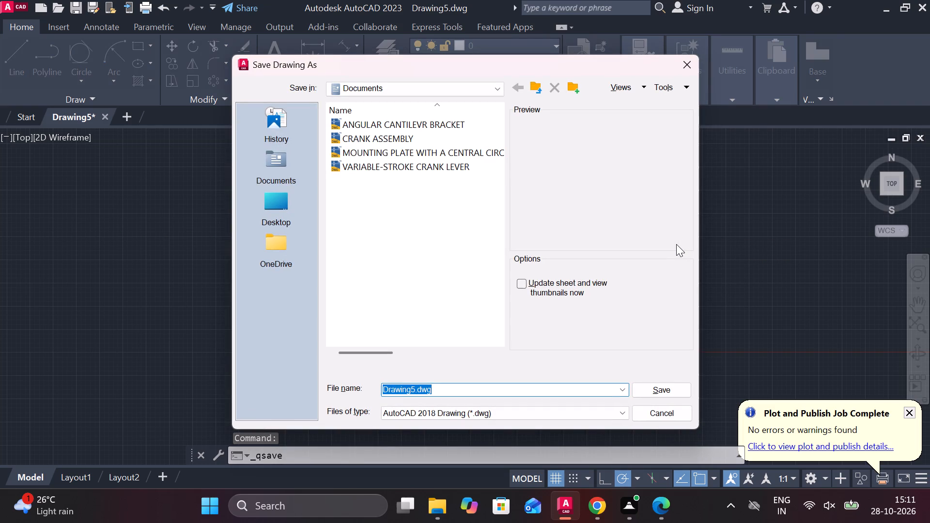
text(BALL)
key(space)
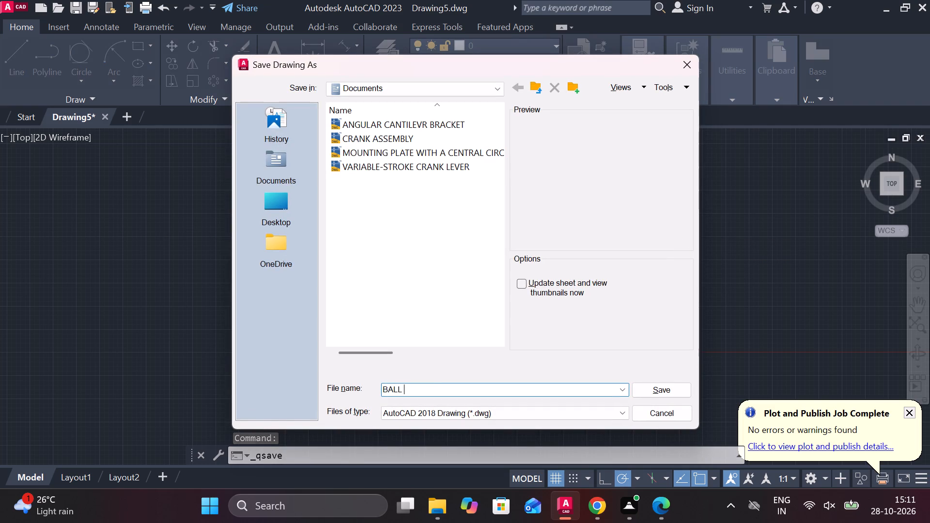
text(GOVERNER)
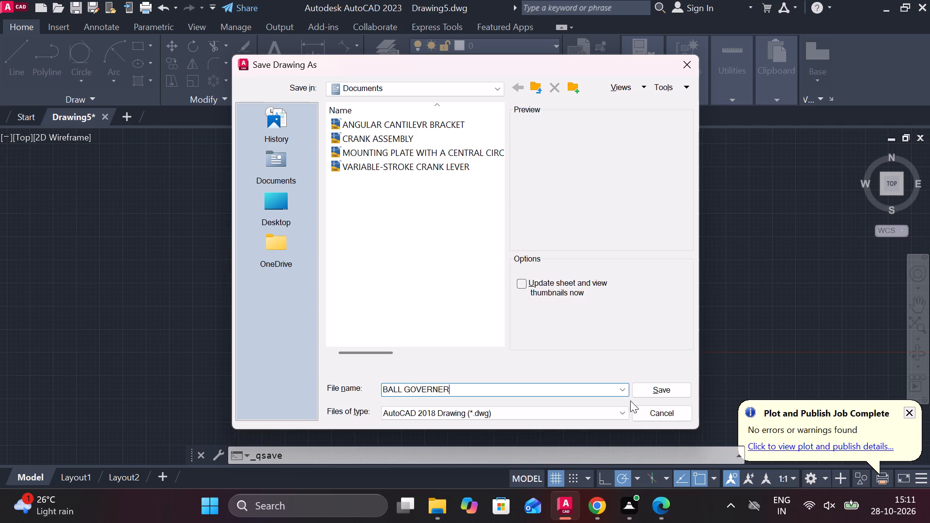
click(642, 399)
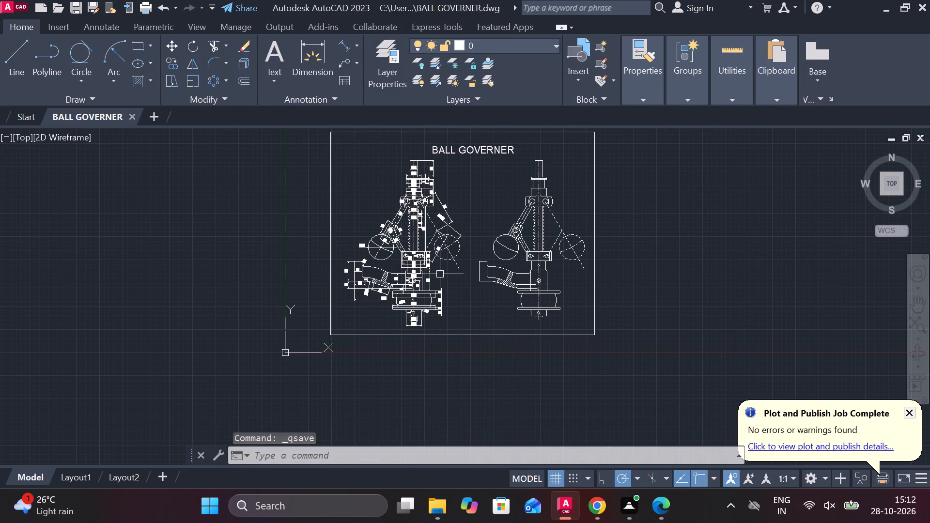
key(ctrl+s)
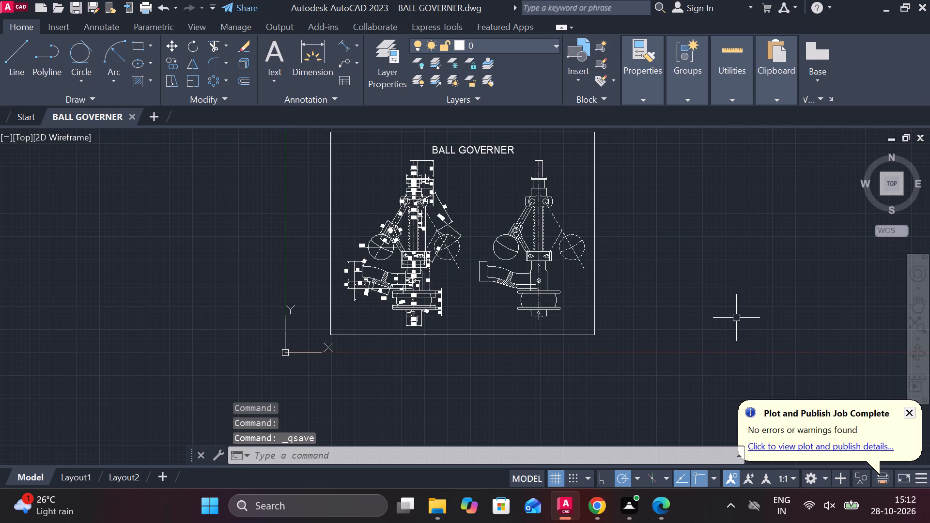
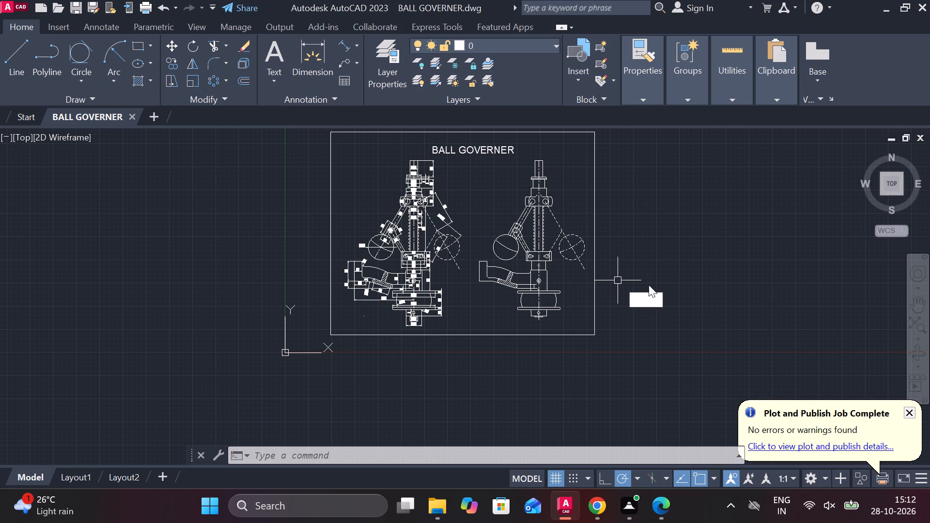
Turn off log file recording with the LOGFILEOFF command and save the drawing.
key(Escape)
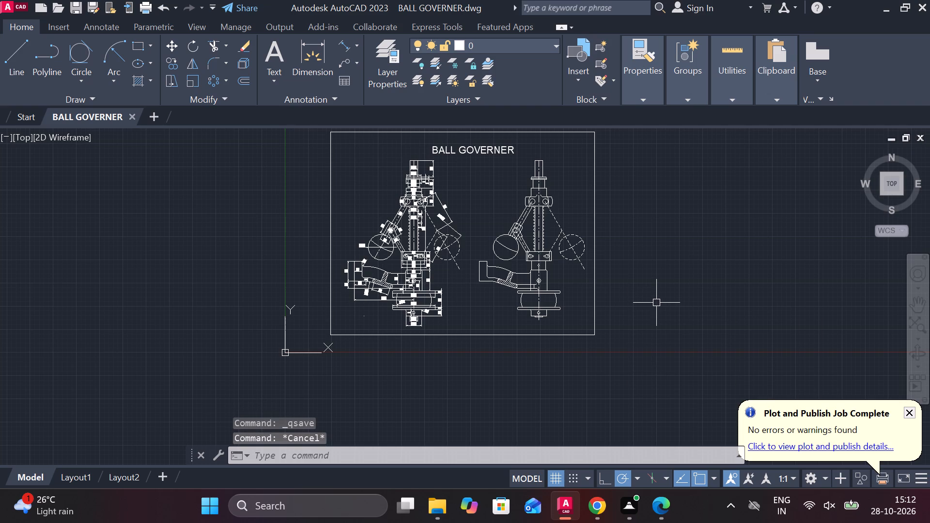
text(LO)
key(g)
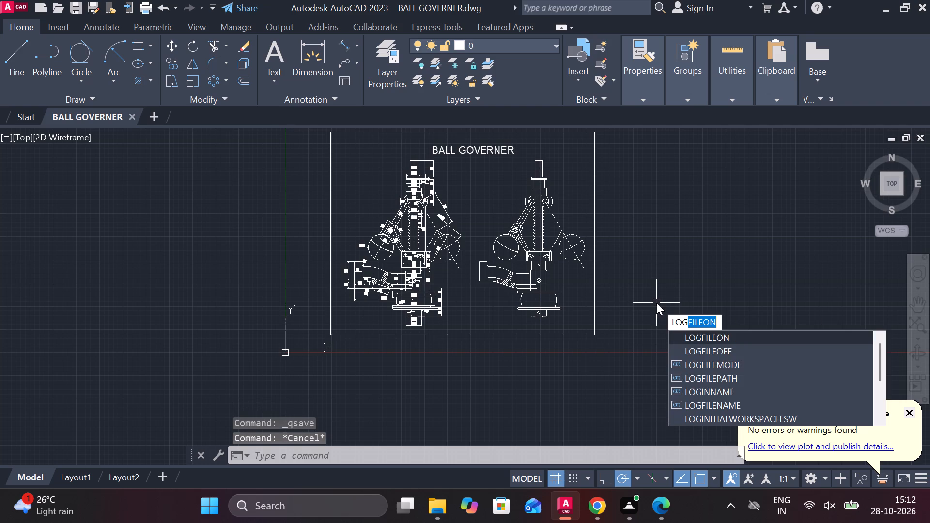
click(713, 351)
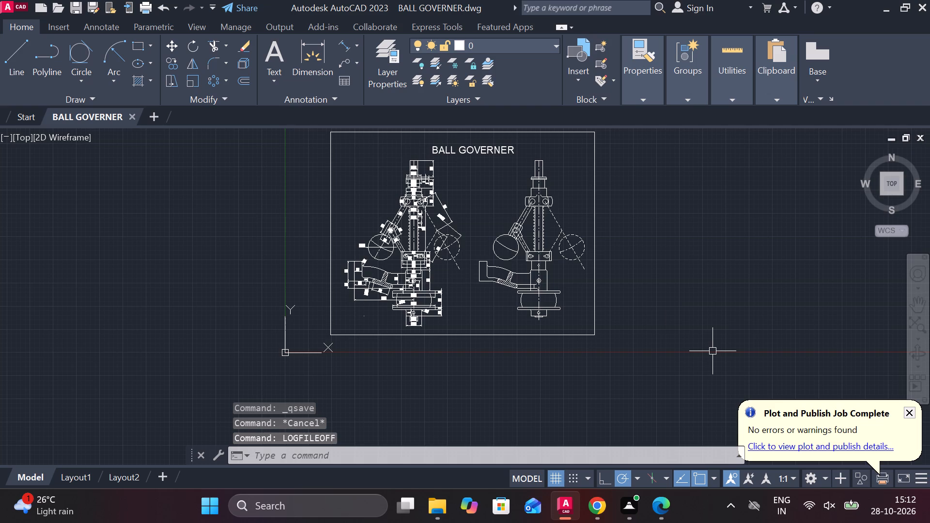
key(ctrl+s)
Start a plot of the model using the DWG To PDF.pc3 plotter with landscape orientation.
text(PLOT)
click(703, 355)
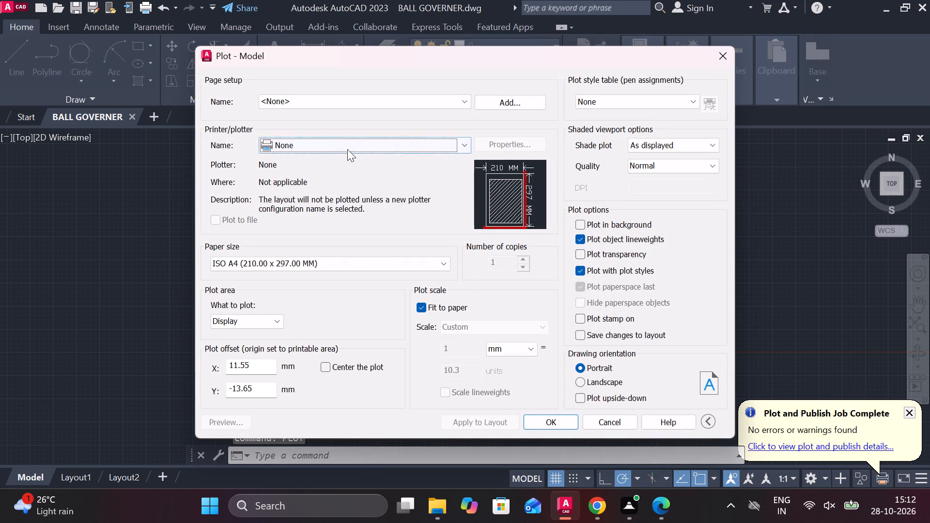
click(347, 149)
click(311, 294)
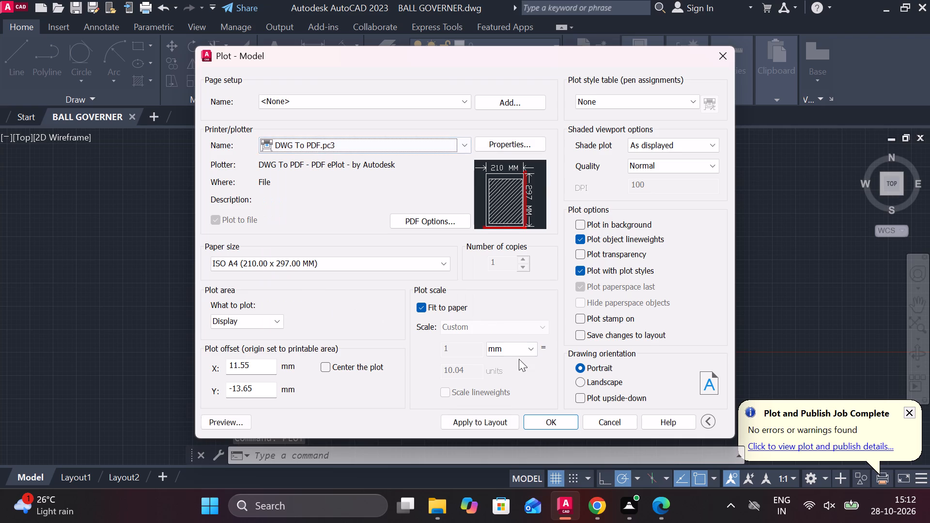
click(581, 384)
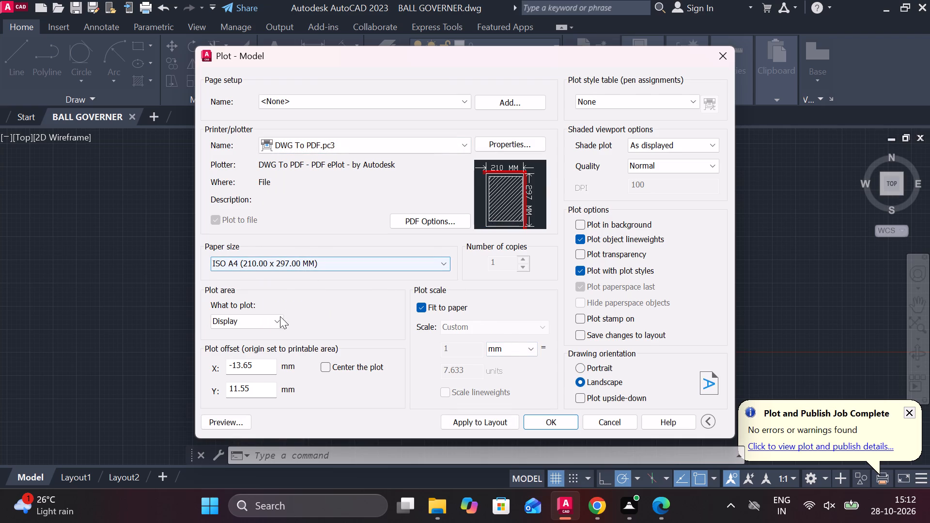
Set the plot area to a window slightly outside the border around both governor views and the title.
click(278, 321)
click(229, 363)
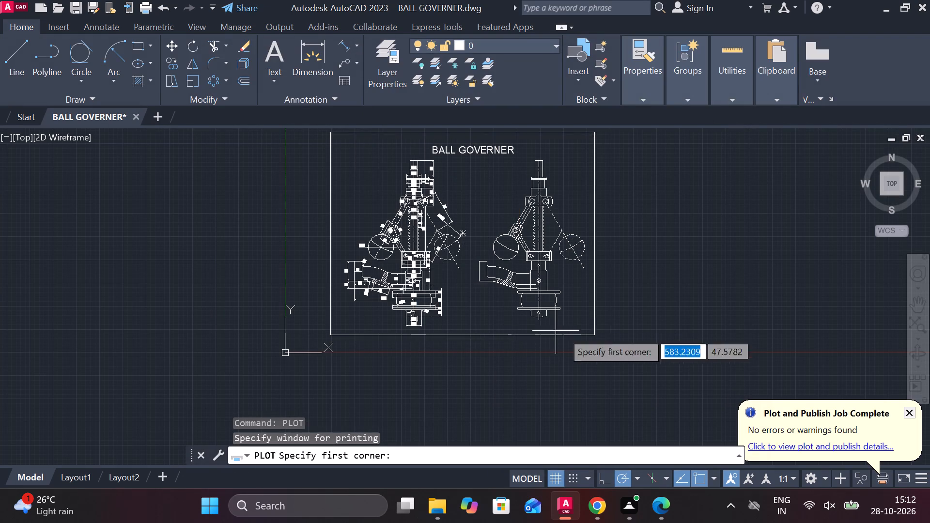
middle_drag(274, 191, 303, 223)
click(346, 149)
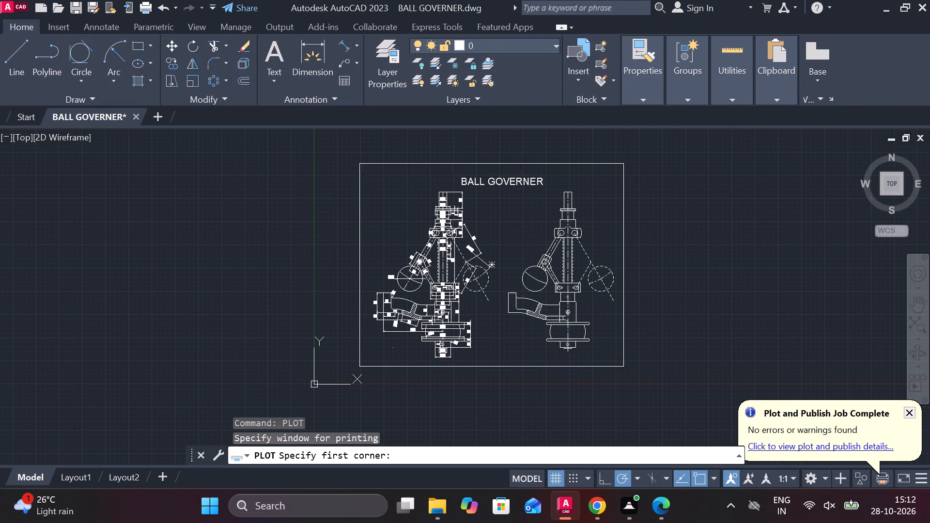
click(642, 383)
Run the plot and save it as BALL GOVERNER-Model.pdf in the Documents folder.
click(542, 422)
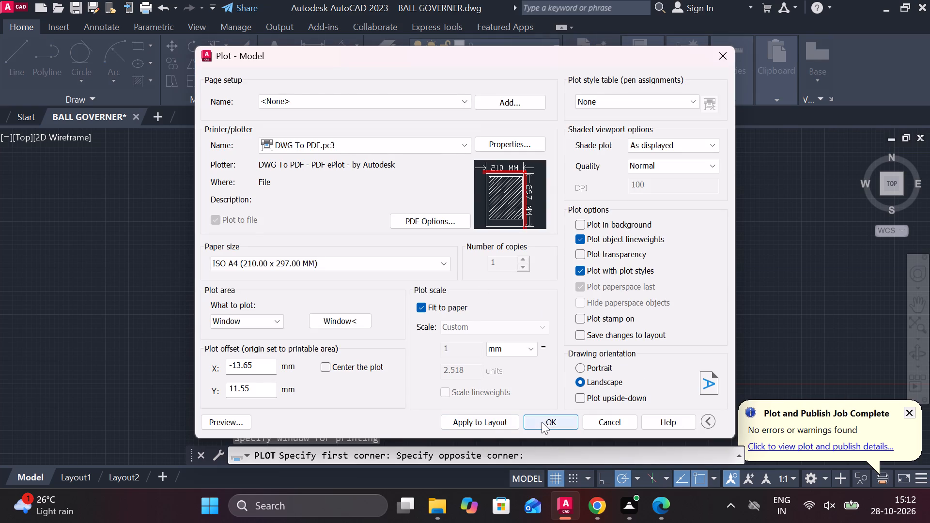
click(651, 388)
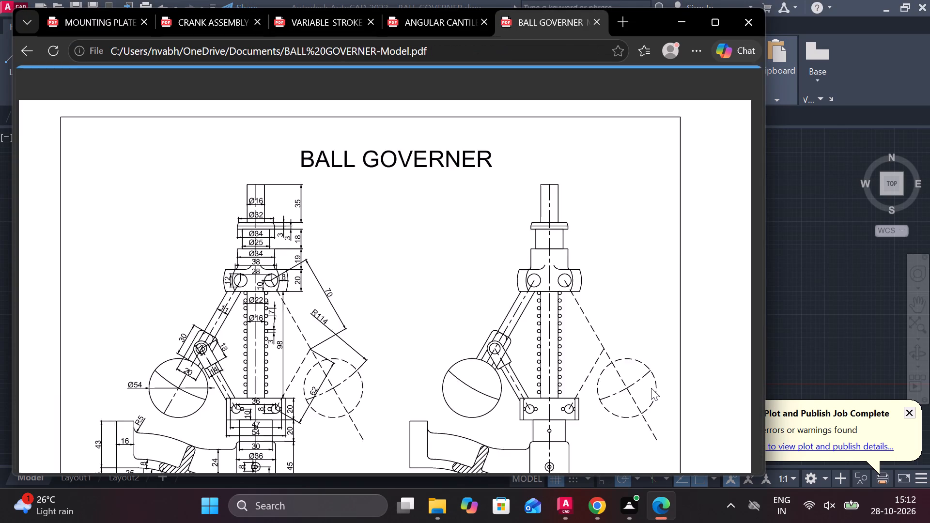
Examine the plotted PDF from the title to the bottom border, checking both governor views and the dimensions.
middle_drag(351, 359, 426, 284)
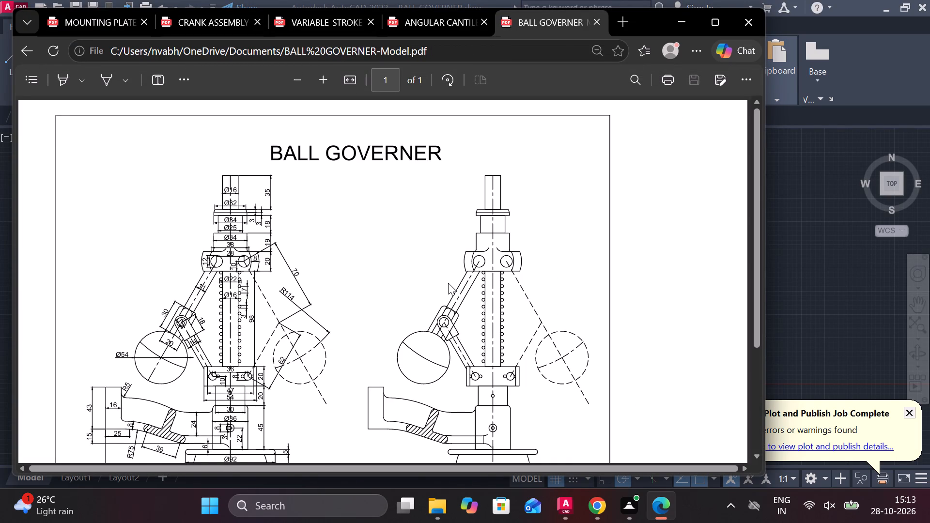
scroll(448, 283, down, 3)
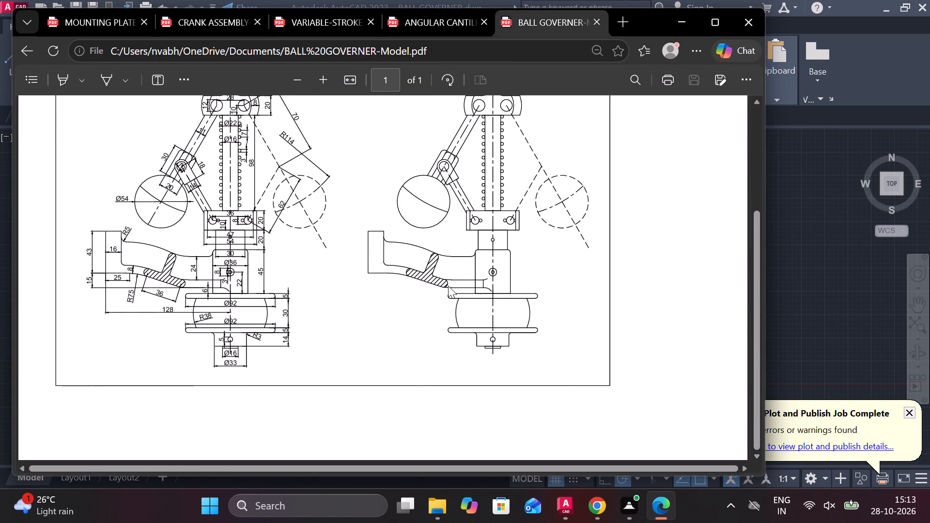
scroll(358, 299, up, 2)
scroll(358, 299, down, 2)
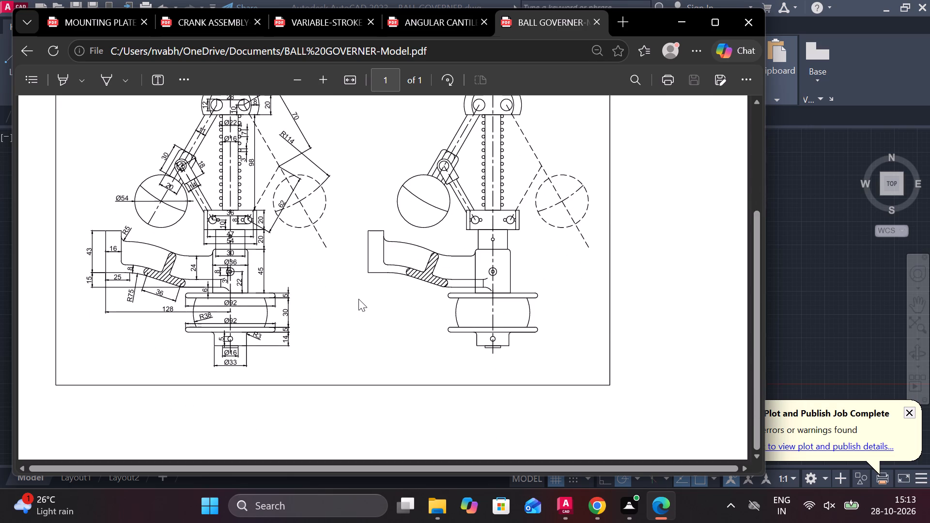
scroll(631, 330, up, 7)
scroll(631, 330, down, 3)
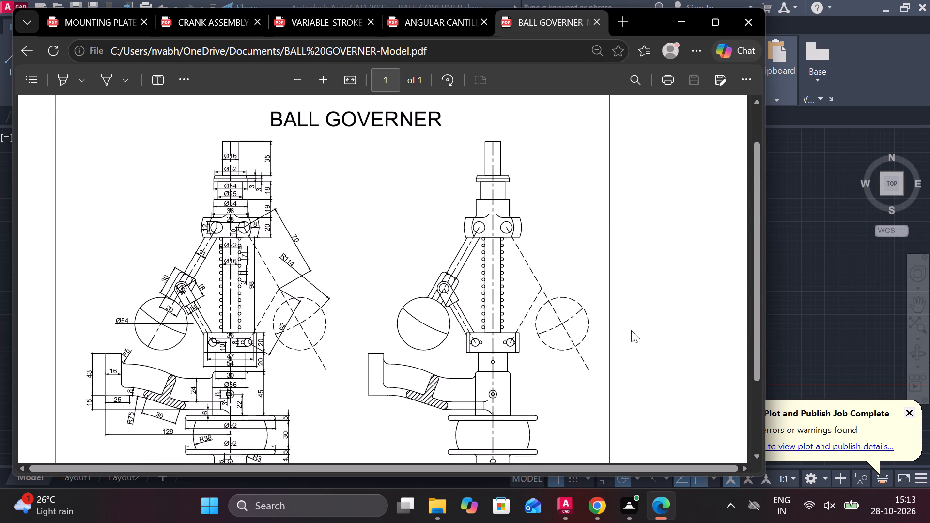
scroll(631, 330, down, 1)
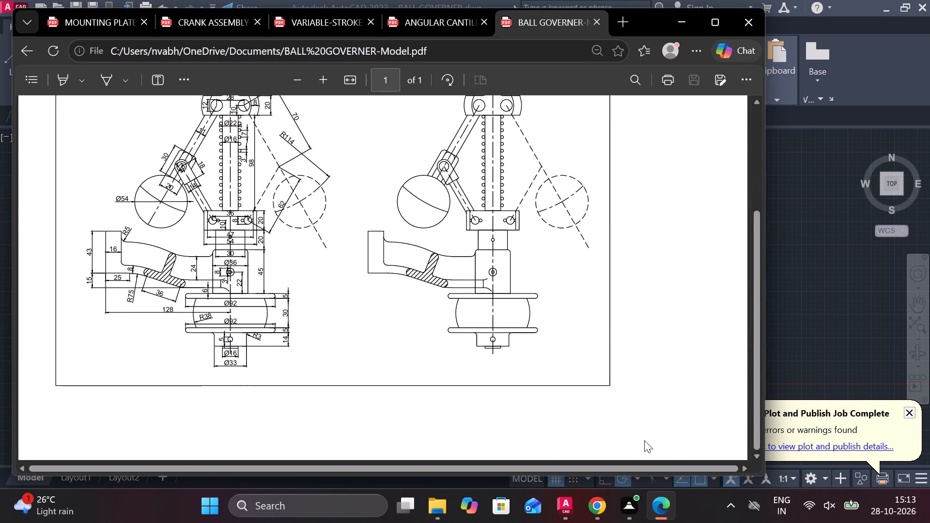